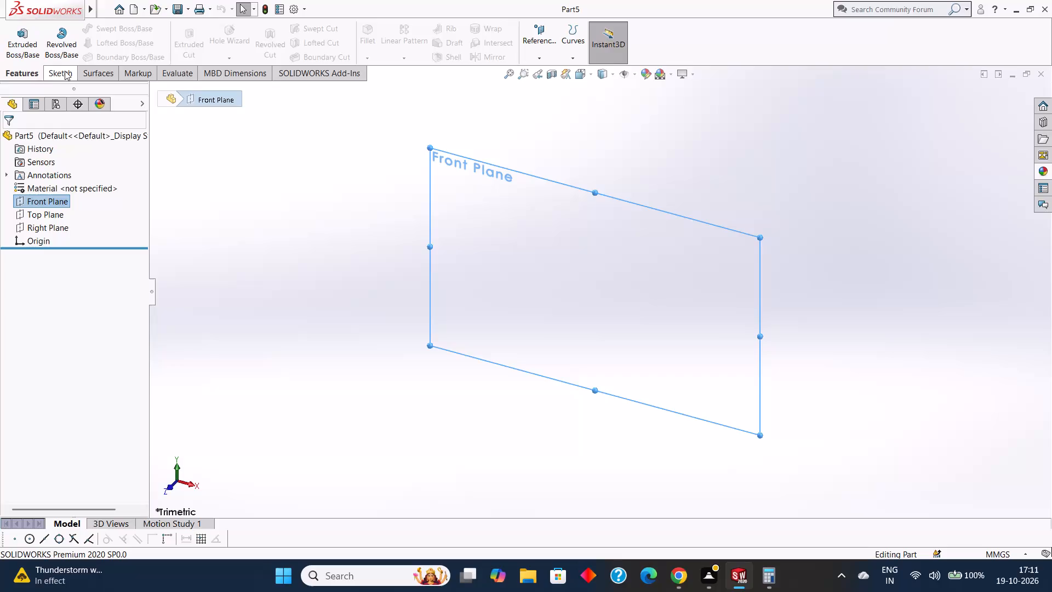
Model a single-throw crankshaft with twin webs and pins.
Sketch a circle of radius 20 mm centred on the origin on the Front Plane.
left_click(65, 71)
left_click(122, 31)
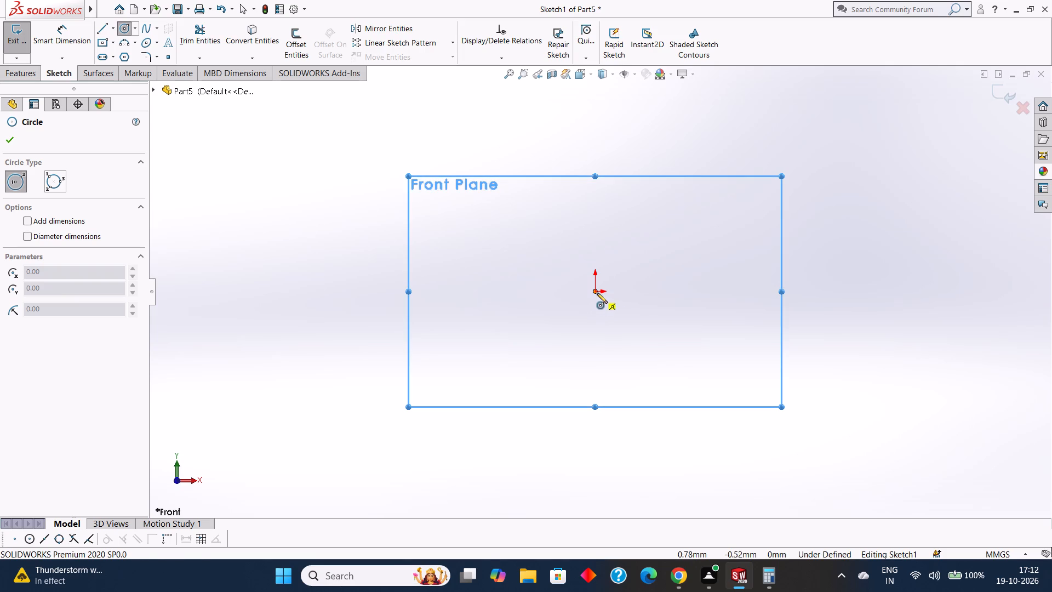
left_click_drag(597, 293, 625, 337)
type("20")
key("Return")
left_click(8, 146)
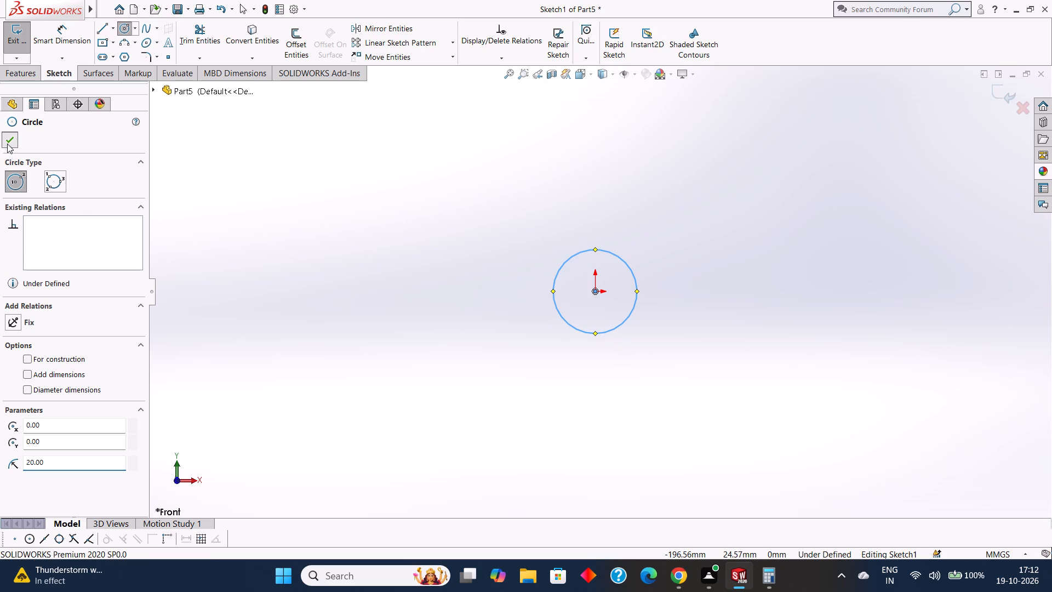
Add a diameter dimension to the origin circle, placing it below the circle.
left_click(61, 35)
left_click(620, 326)
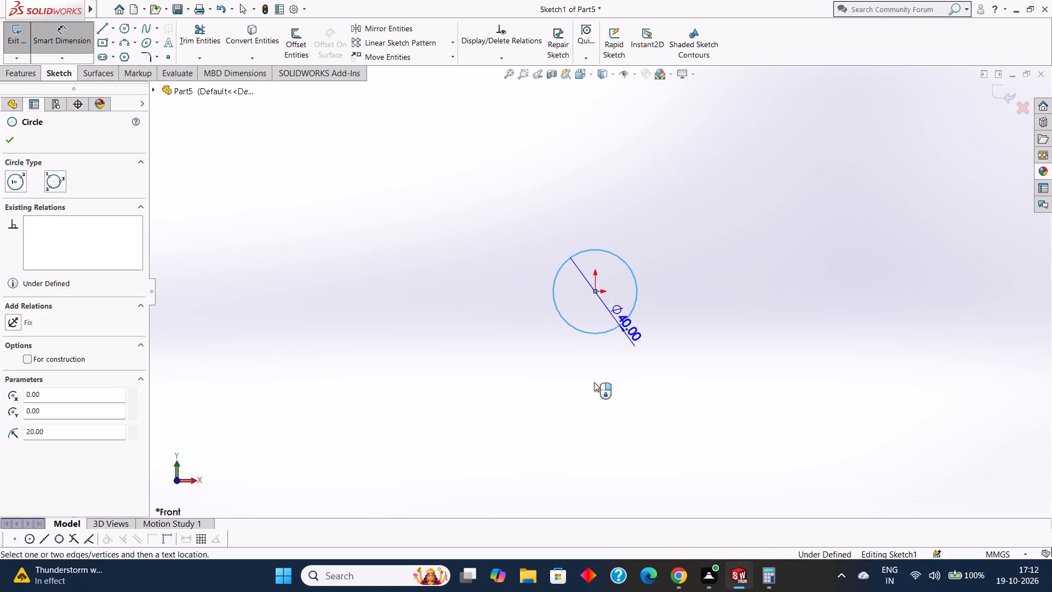
left_click(573, 422)
left_click(529, 408)
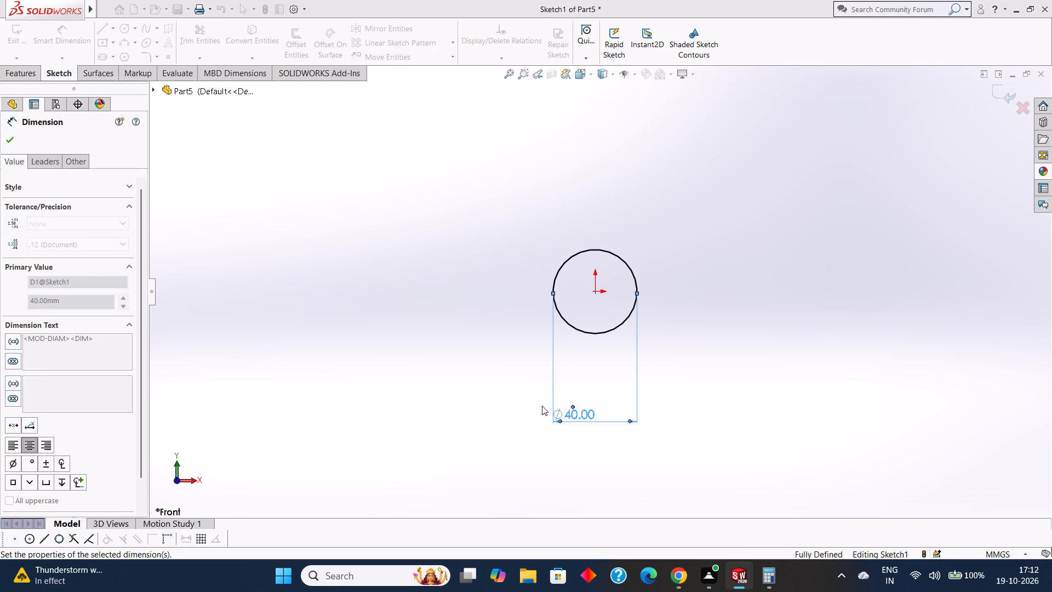
Draw a vertical centerline 62 mm long upward from the origin.
scroll(612, 389, "up", 3)
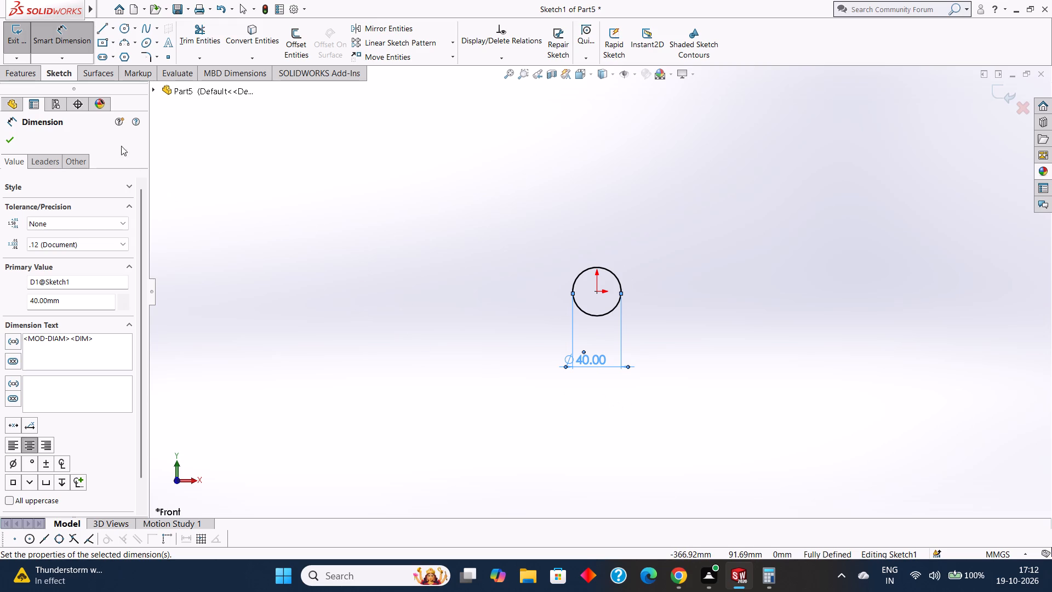
left_click(113, 30)
left_click(121, 56)
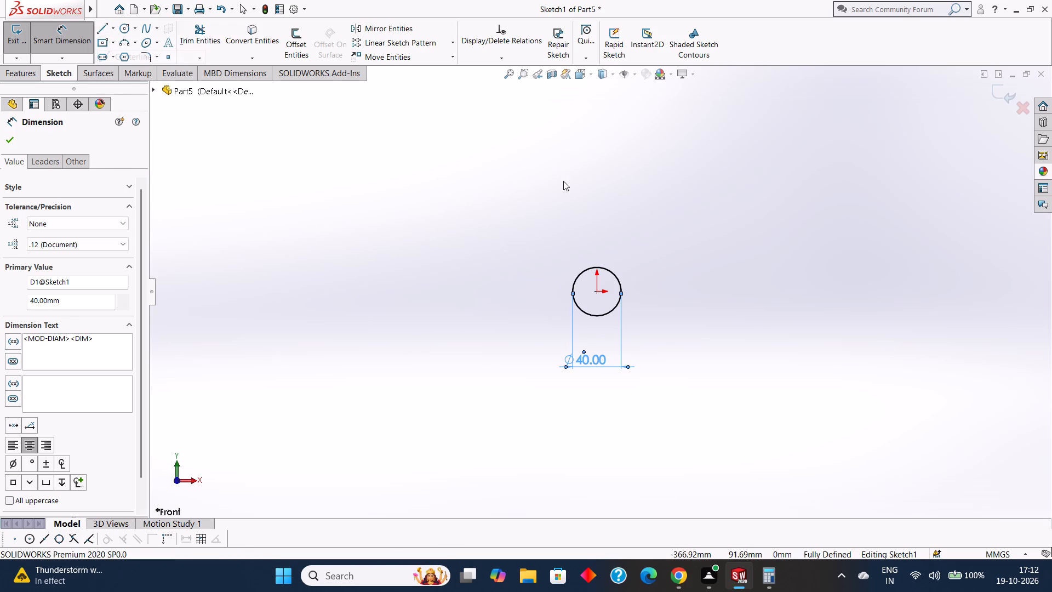
left_click(599, 291)
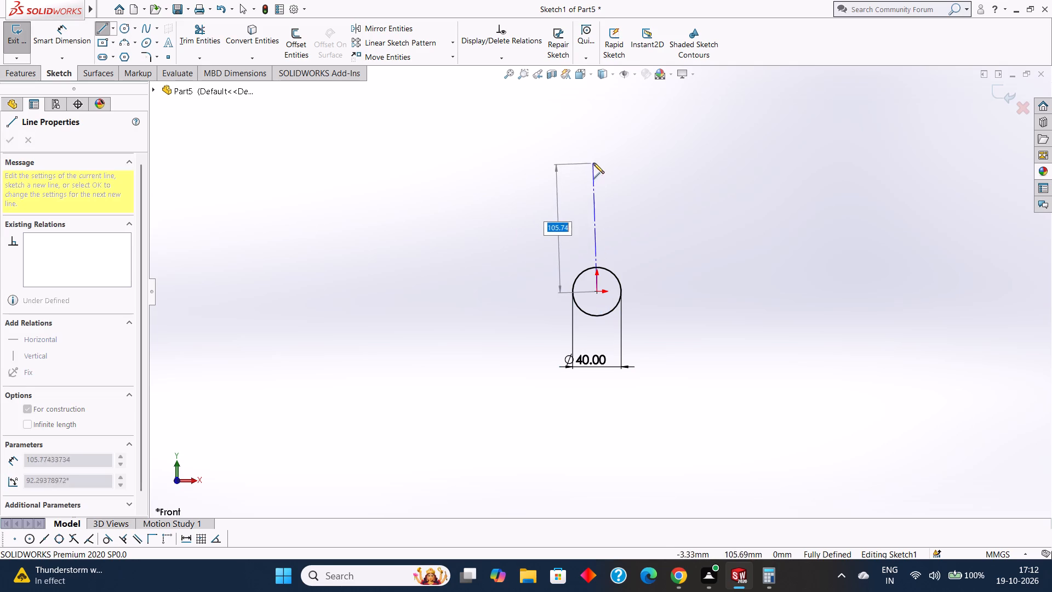
type("62")
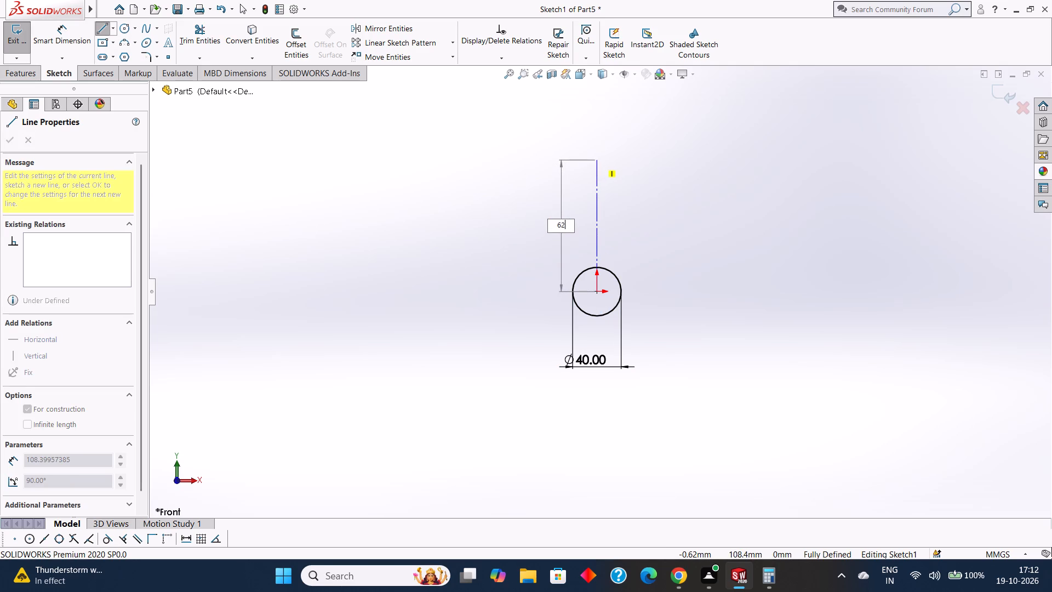
key("Return")
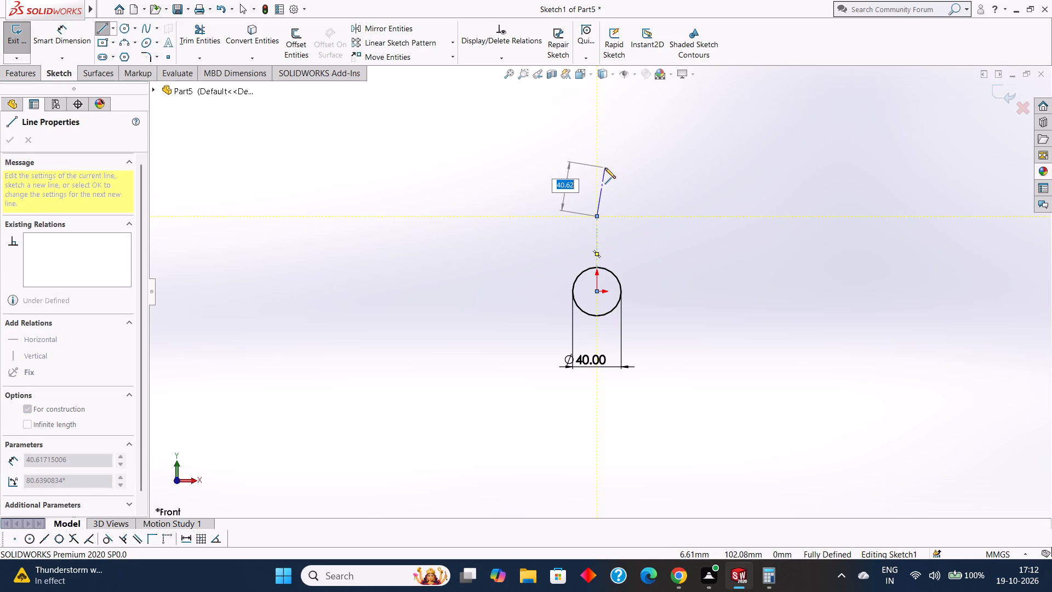
key("Escape")
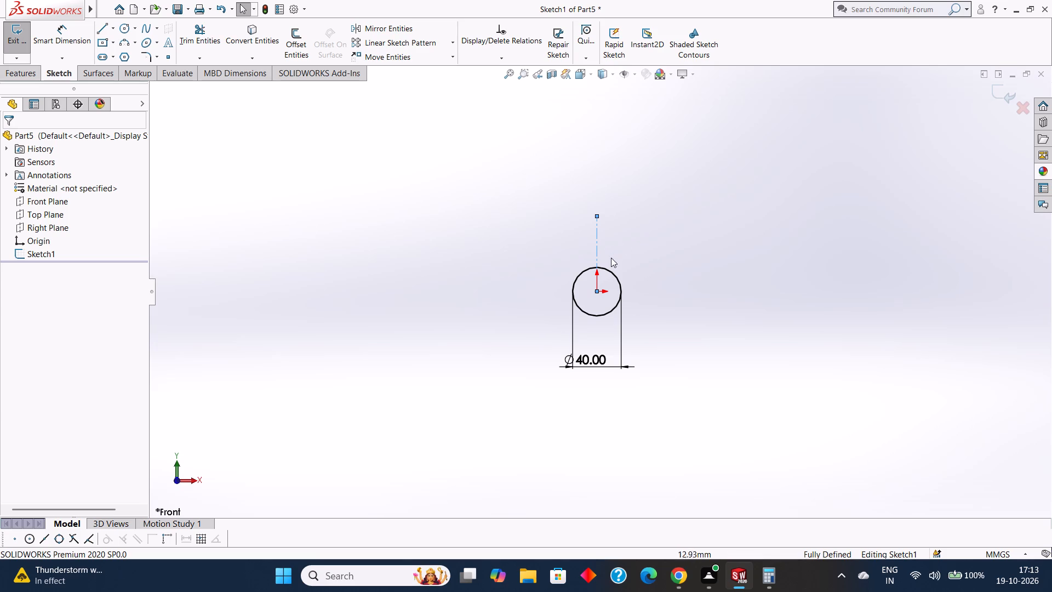
Sketch a circle of radius 40 mm centred on the upper end of the centerline.
left_click(119, 26)
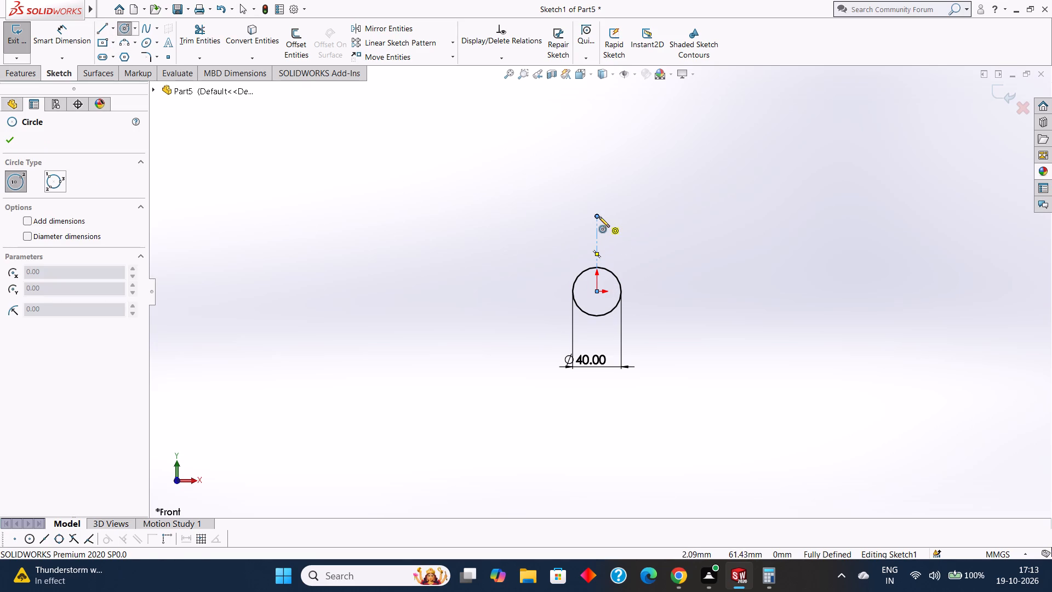
left_click_drag(599, 217, 629, 235)
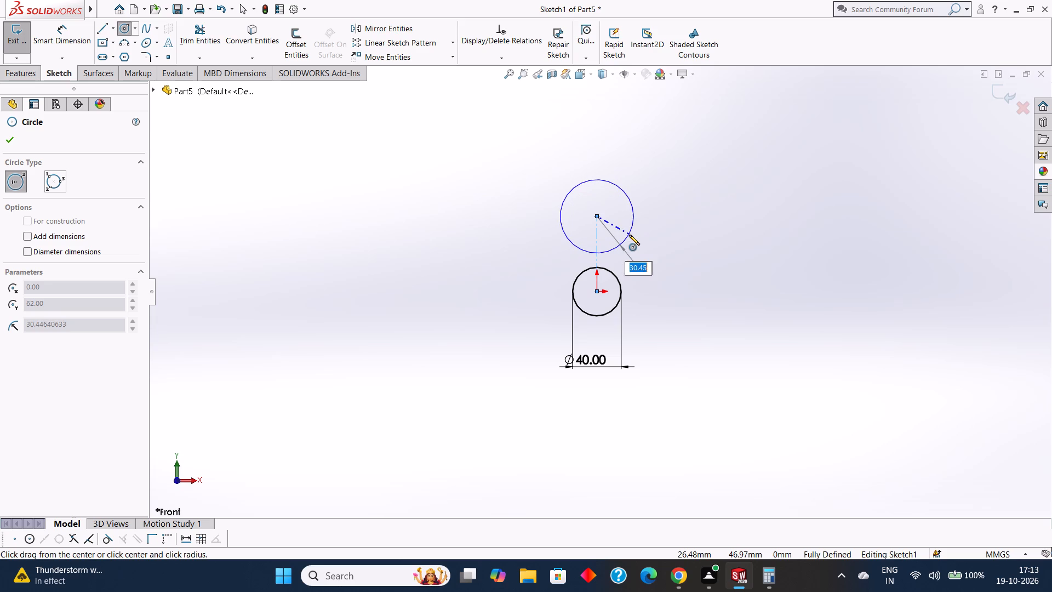
left_click_drag(629, 235, 632, 236)
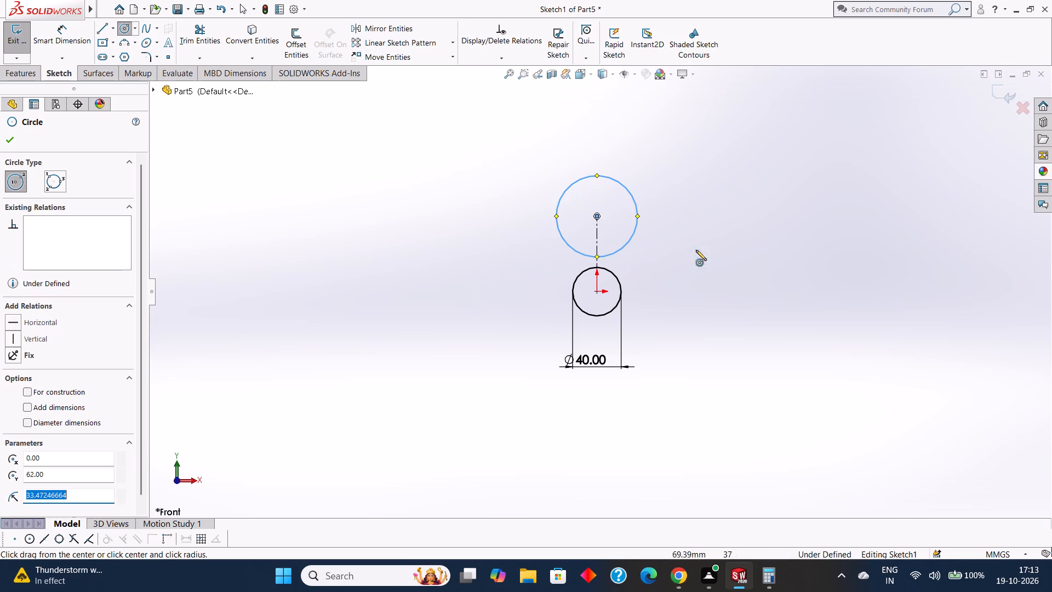
key("BackSpace")
type("40")
key("Return")
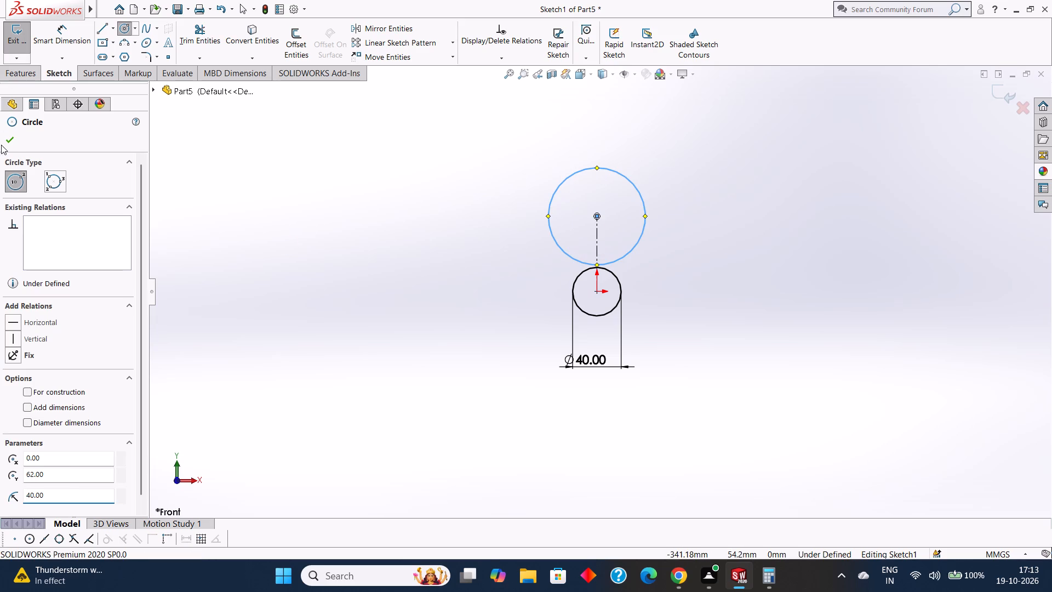
left_click(5, 138)
Add a diameter dimension to the upper circle, placing it above the circle.
left_click(56, 37)
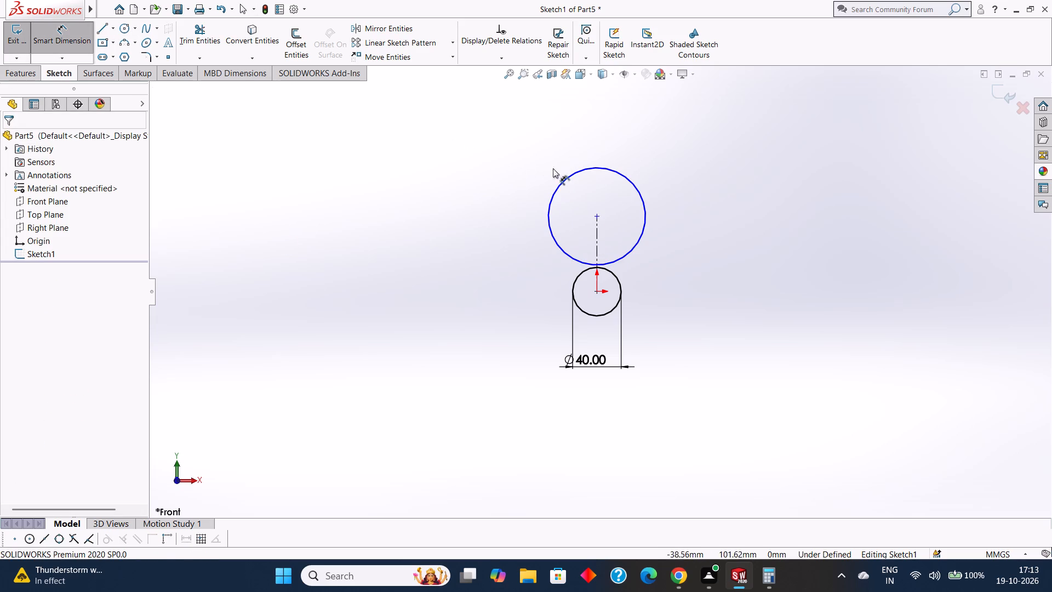
left_click(570, 174)
left_click(552, 141)
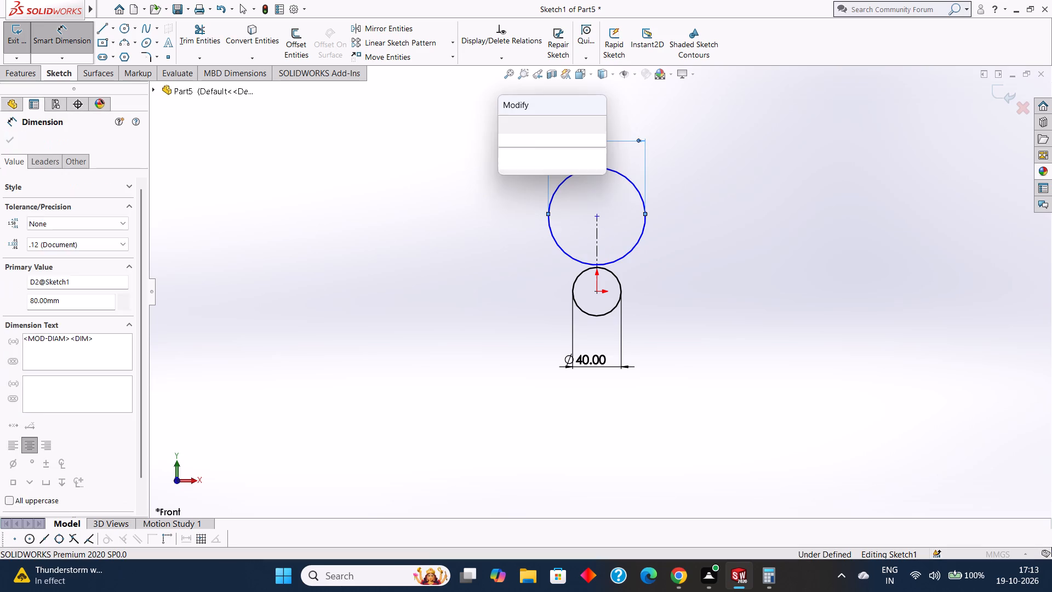
left_click(505, 127)
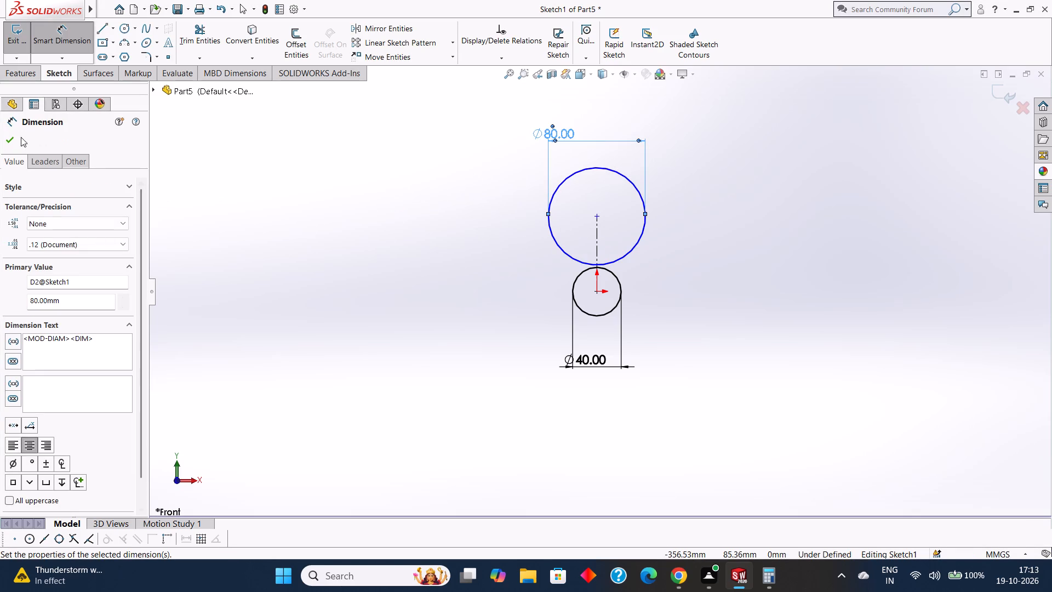
left_click(14, 137)
Dimension the vertical distance between the two circle centres, placing it to the right of the circles.
left_click(66, 36)
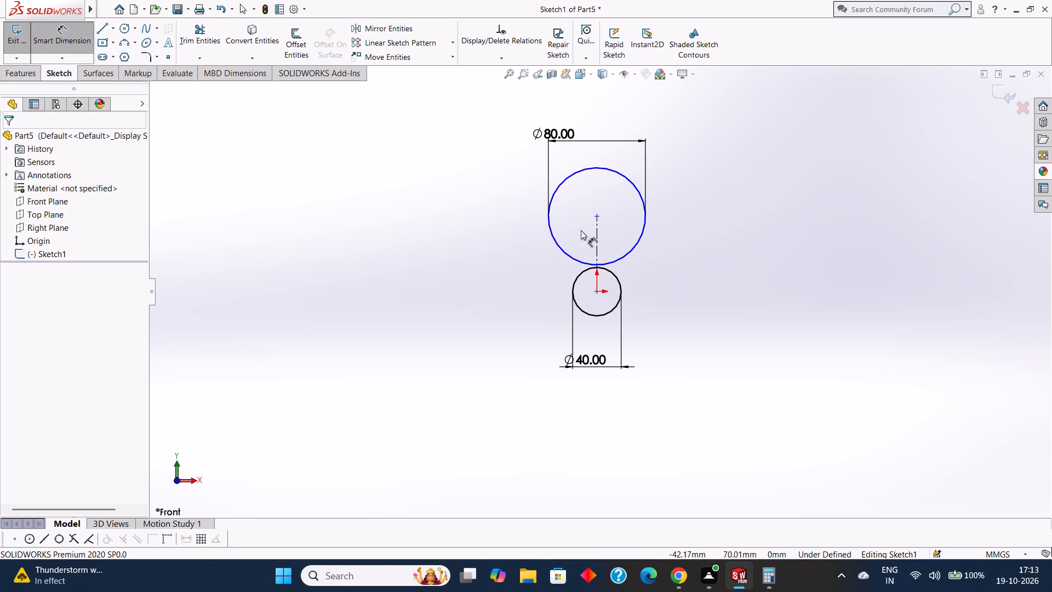
left_click(597, 290)
left_click(598, 215)
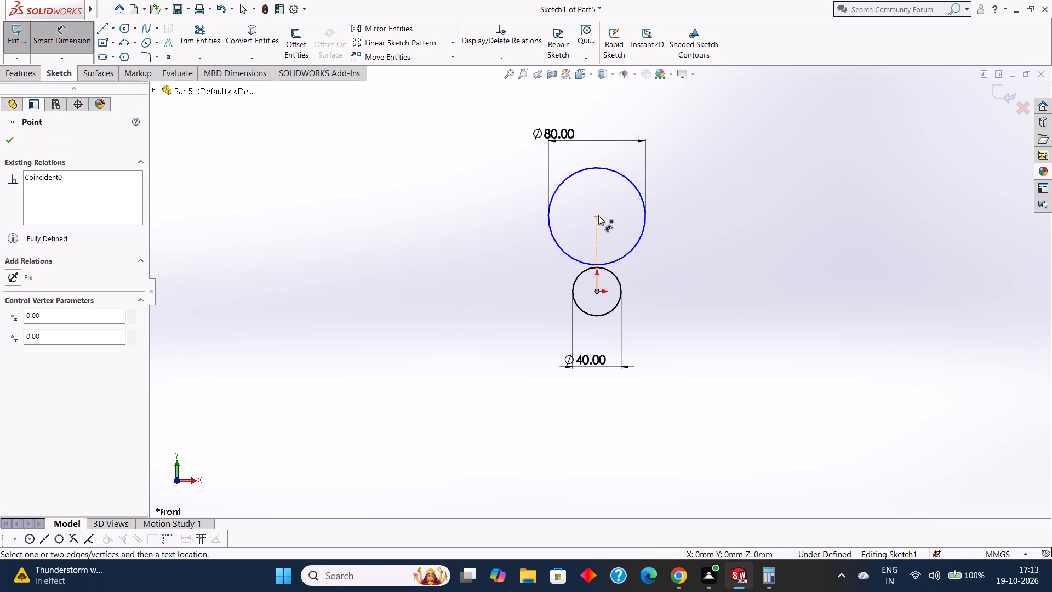
left_click(735, 231)
left_click(688, 210)
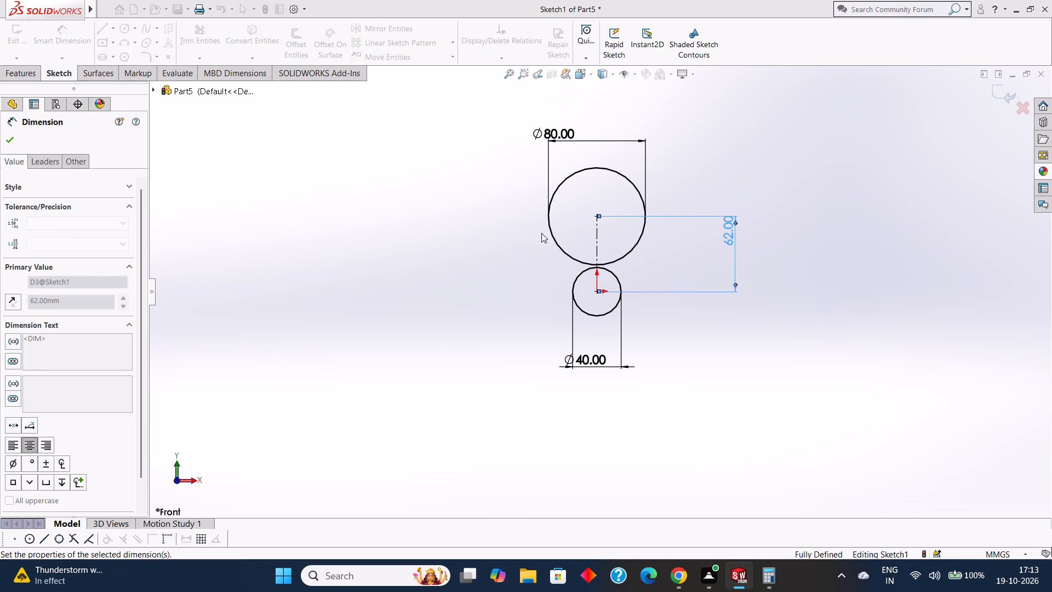
left_click(10, 136)
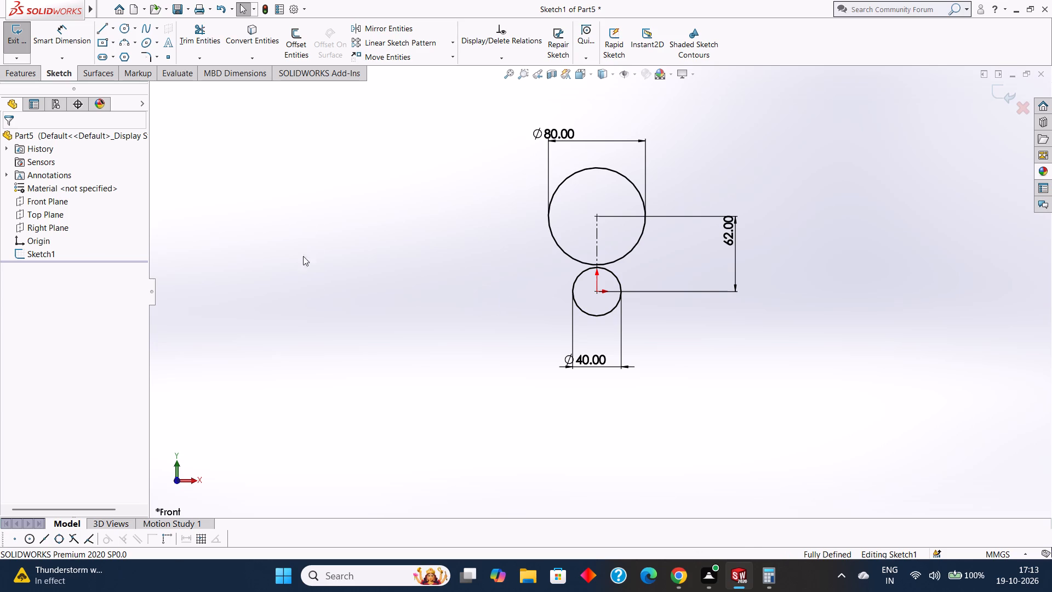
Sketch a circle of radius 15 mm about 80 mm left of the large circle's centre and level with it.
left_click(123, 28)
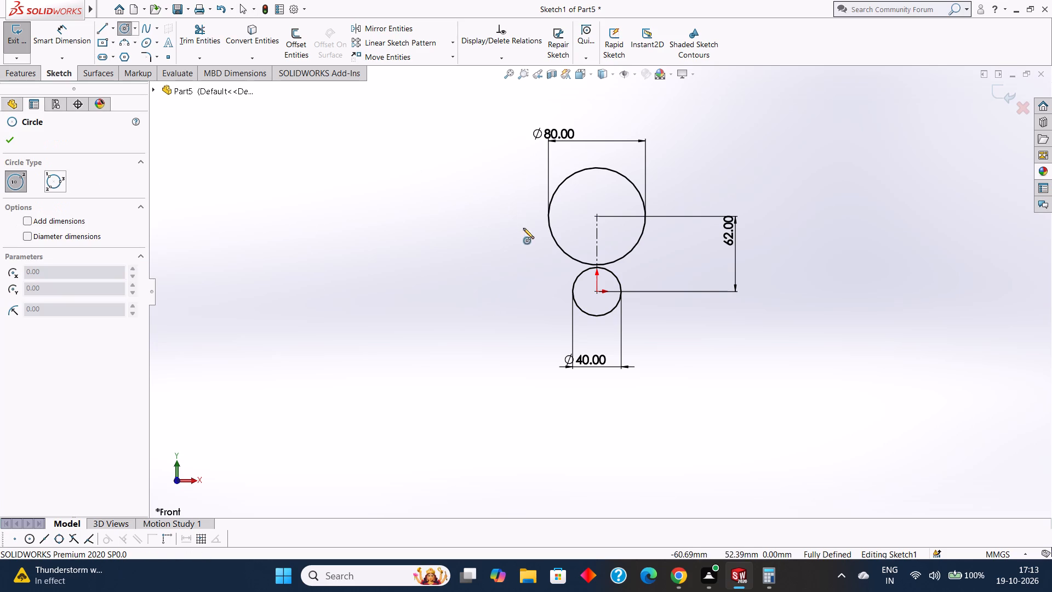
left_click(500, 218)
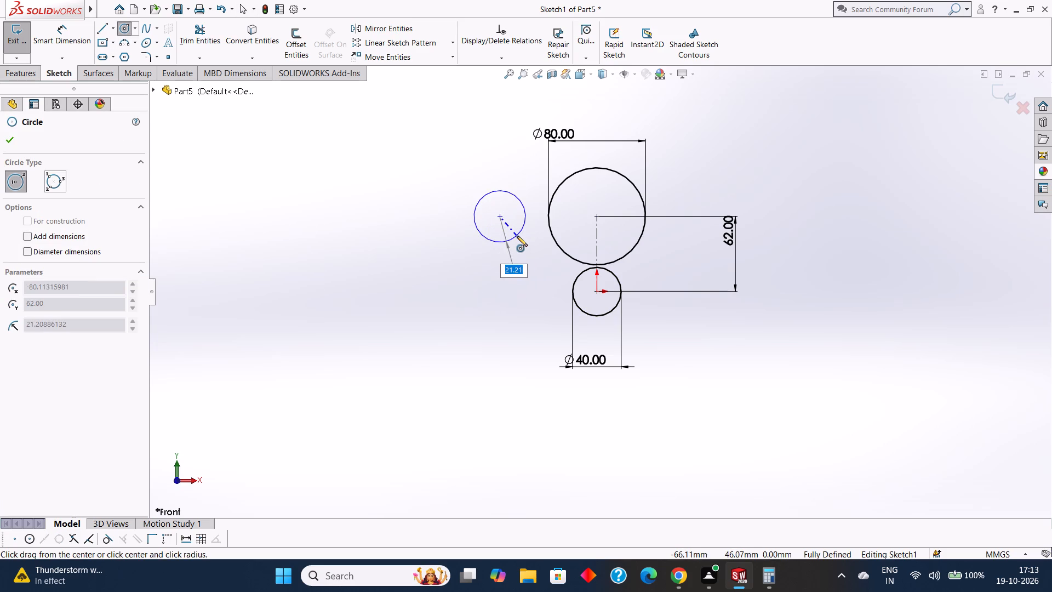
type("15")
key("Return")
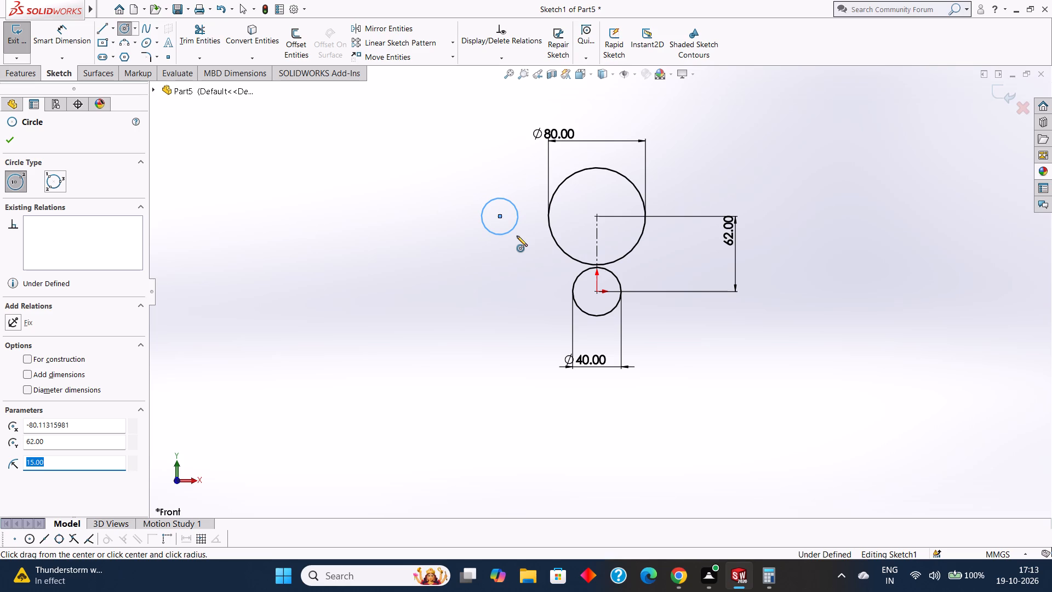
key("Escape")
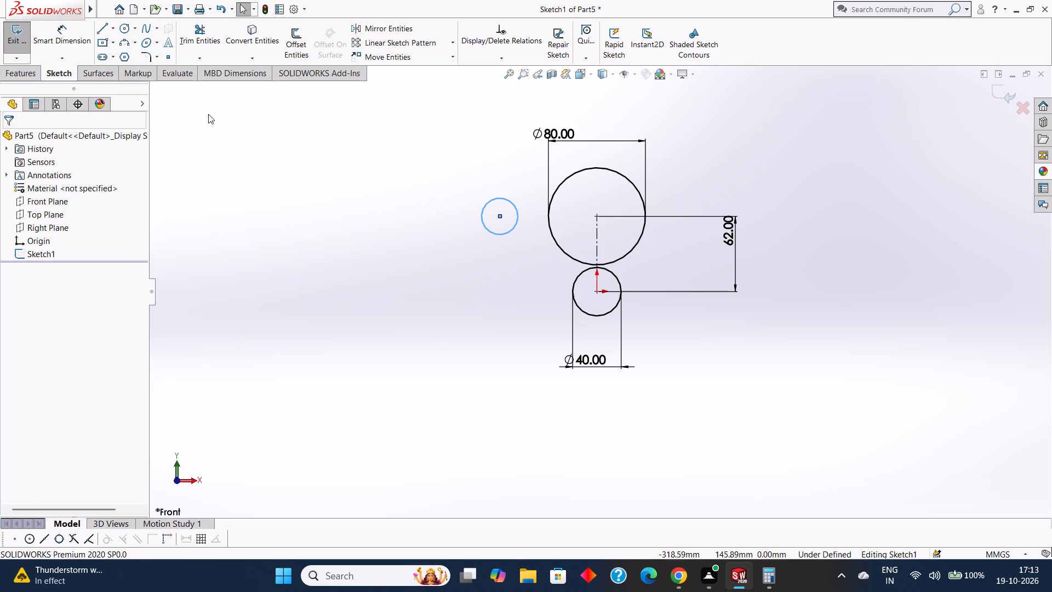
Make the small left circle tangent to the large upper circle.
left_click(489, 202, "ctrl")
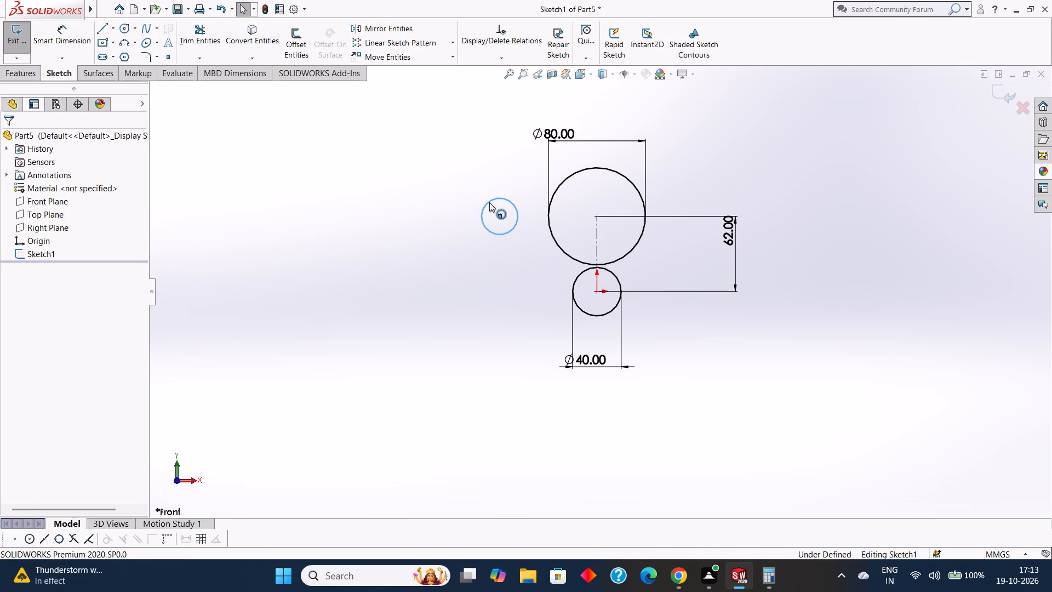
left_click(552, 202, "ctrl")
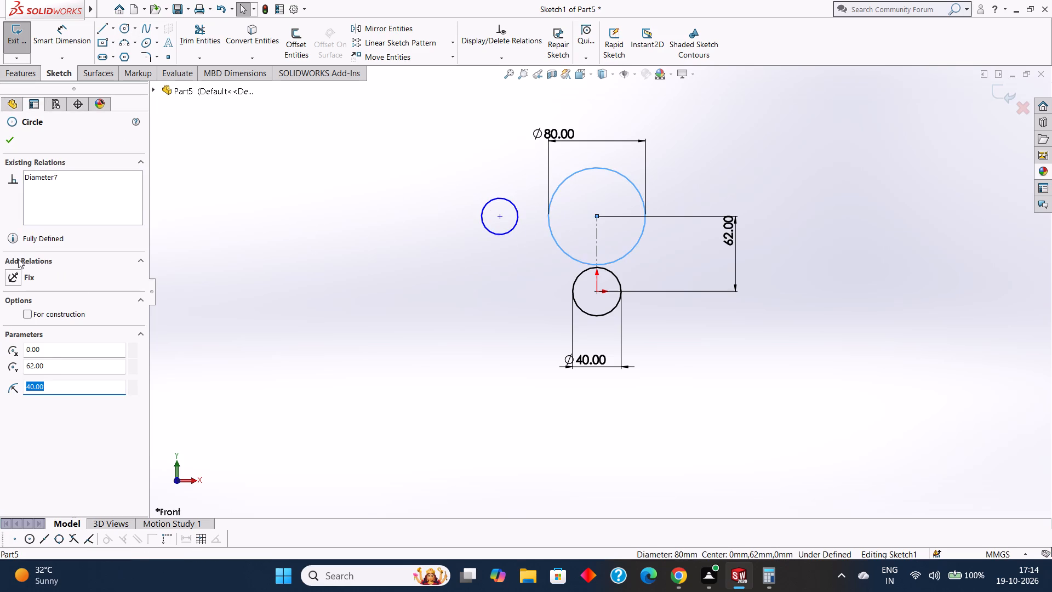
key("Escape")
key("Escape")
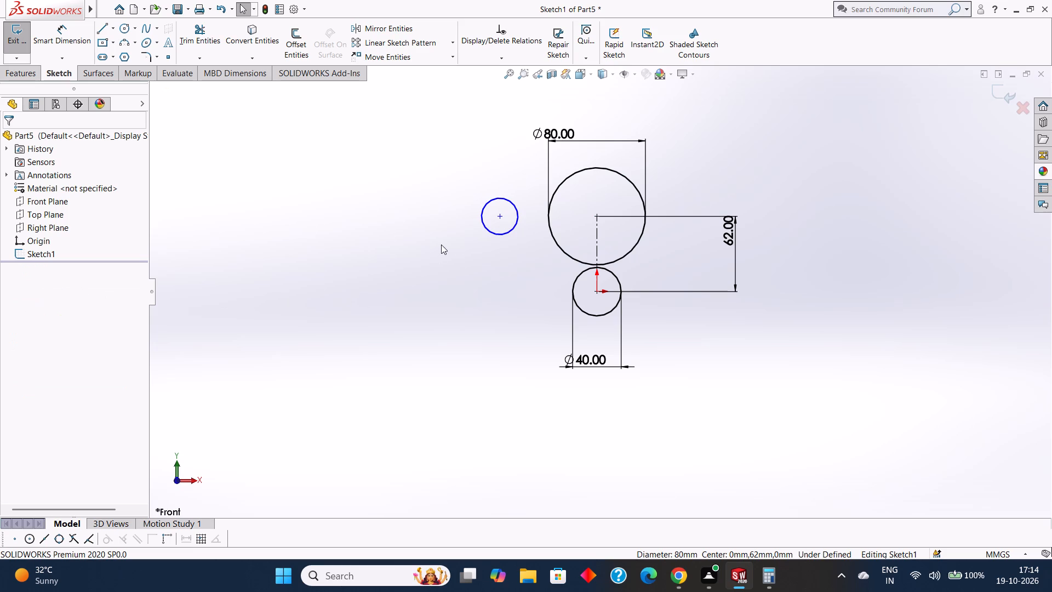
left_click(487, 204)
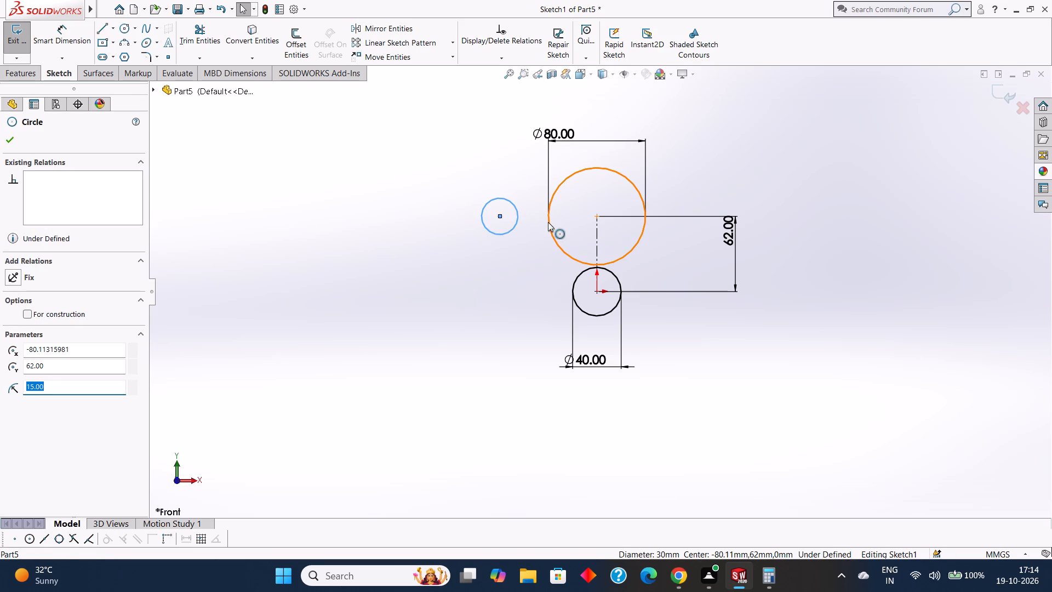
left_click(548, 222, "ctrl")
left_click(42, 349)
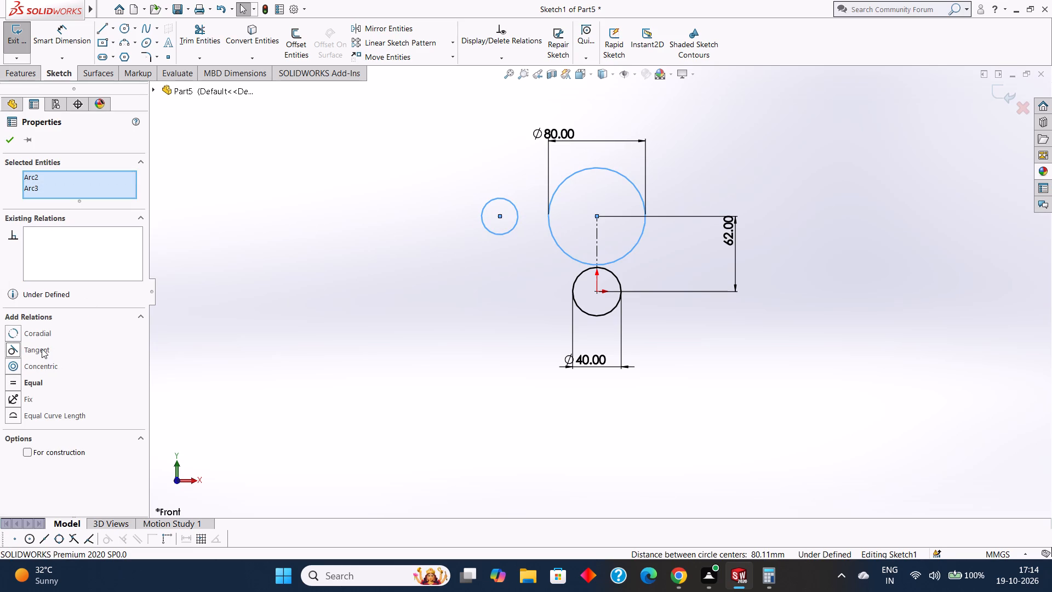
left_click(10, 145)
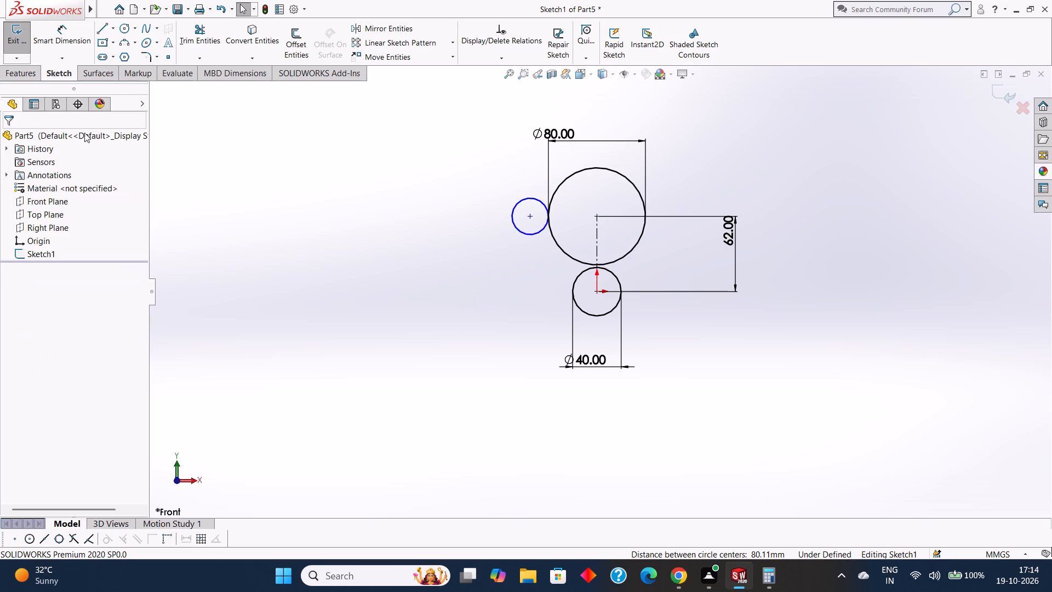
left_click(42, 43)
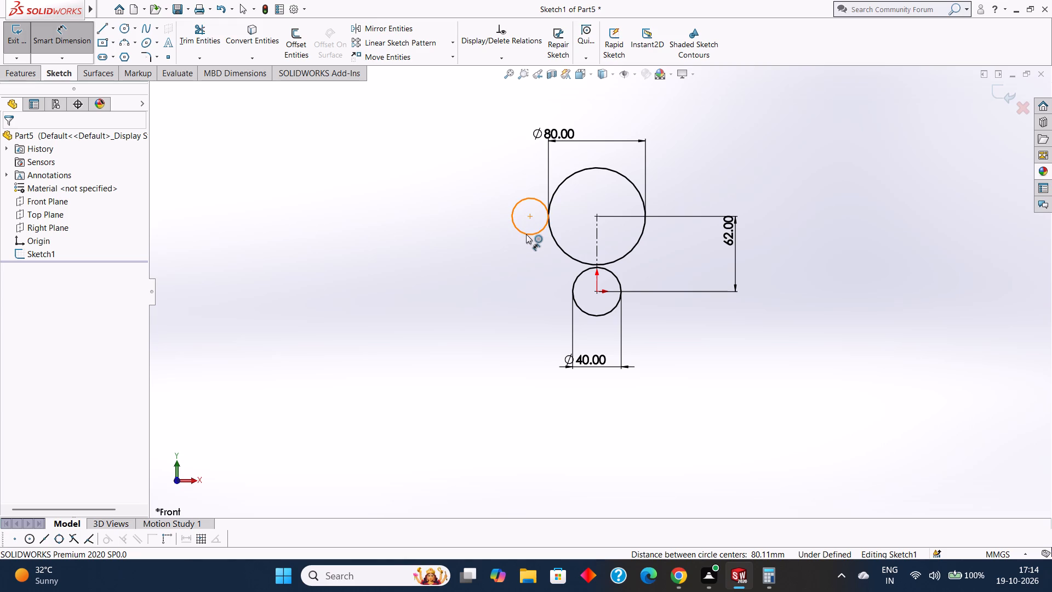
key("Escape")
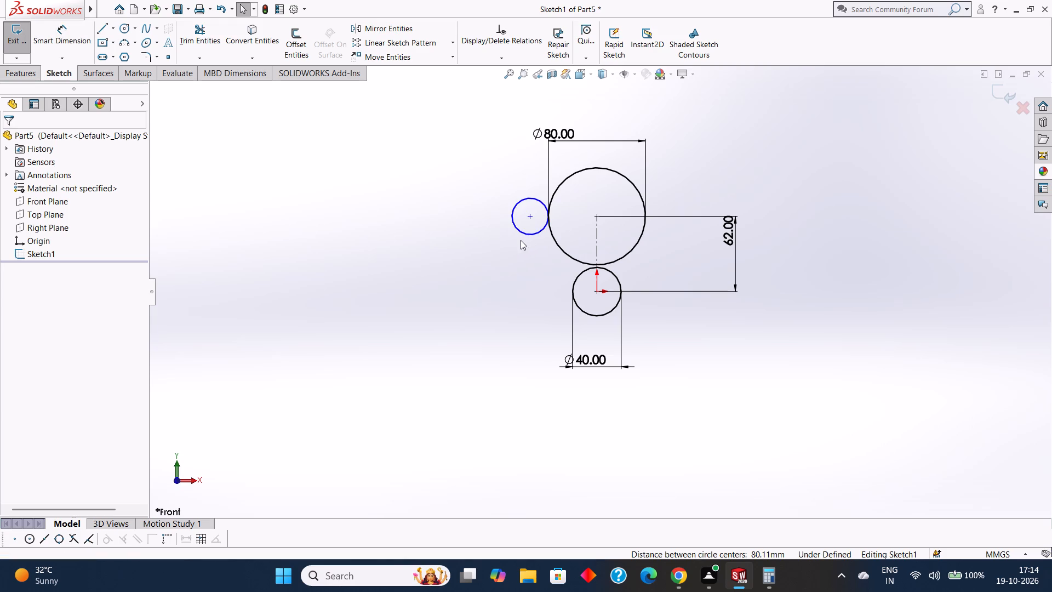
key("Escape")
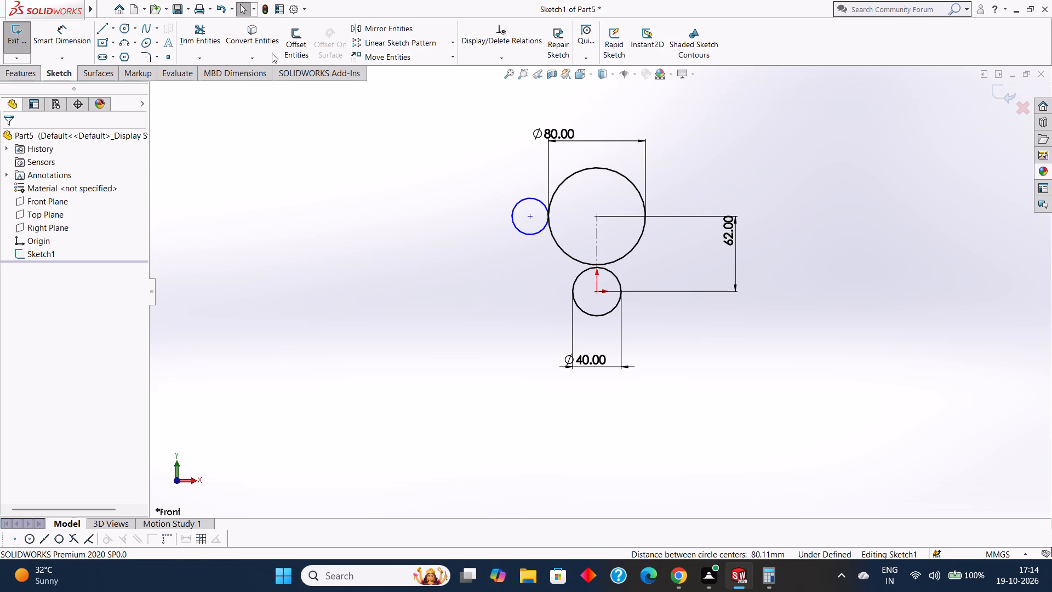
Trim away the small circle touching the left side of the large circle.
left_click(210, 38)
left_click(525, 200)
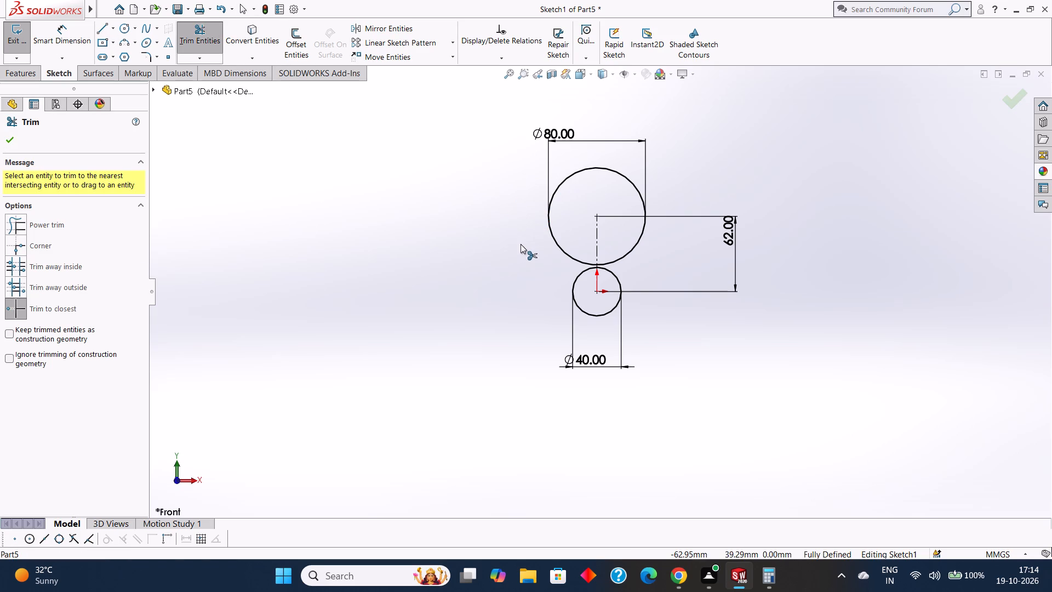
Sketch a circle of radius 15 mm inside the 80 mm circle, level with its centre and about 18 mm to the left of it.
scroll(521, 244, "up", 1)
scroll(521, 244, "down", 1)
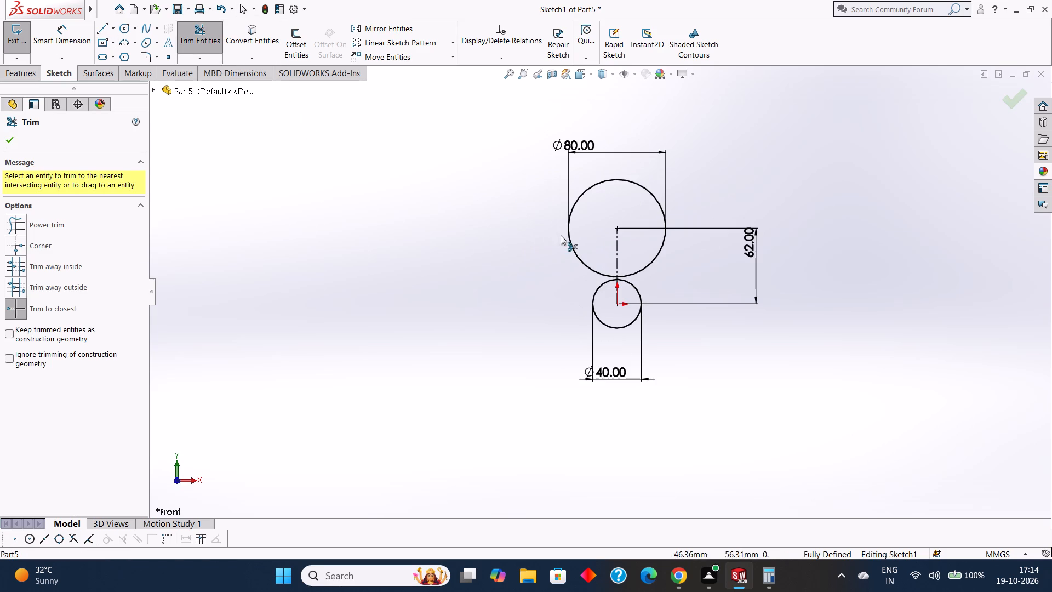
key("Escape")
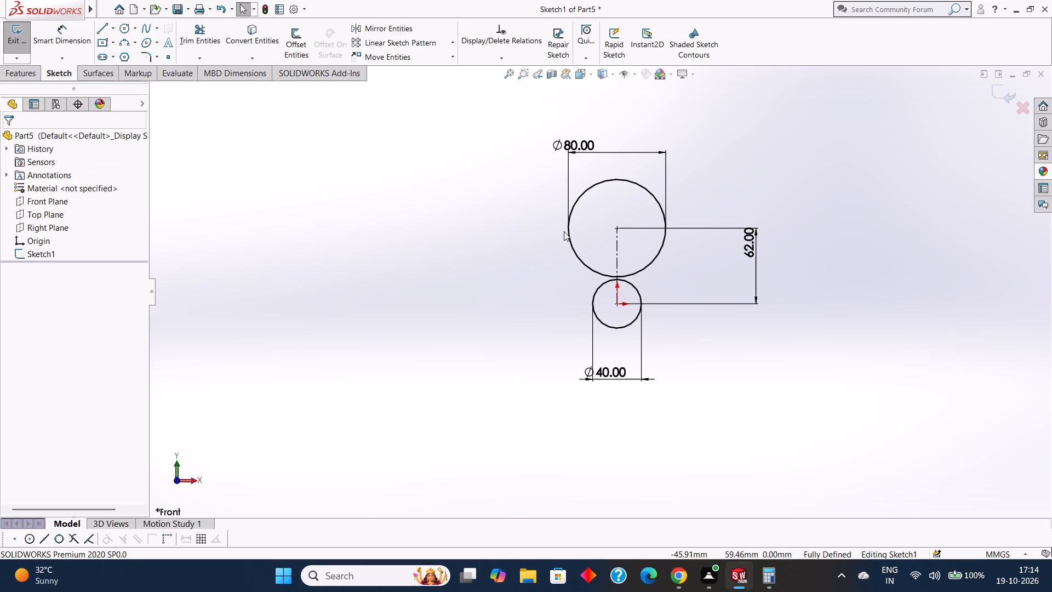
scroll(574, 232, "up", 1)
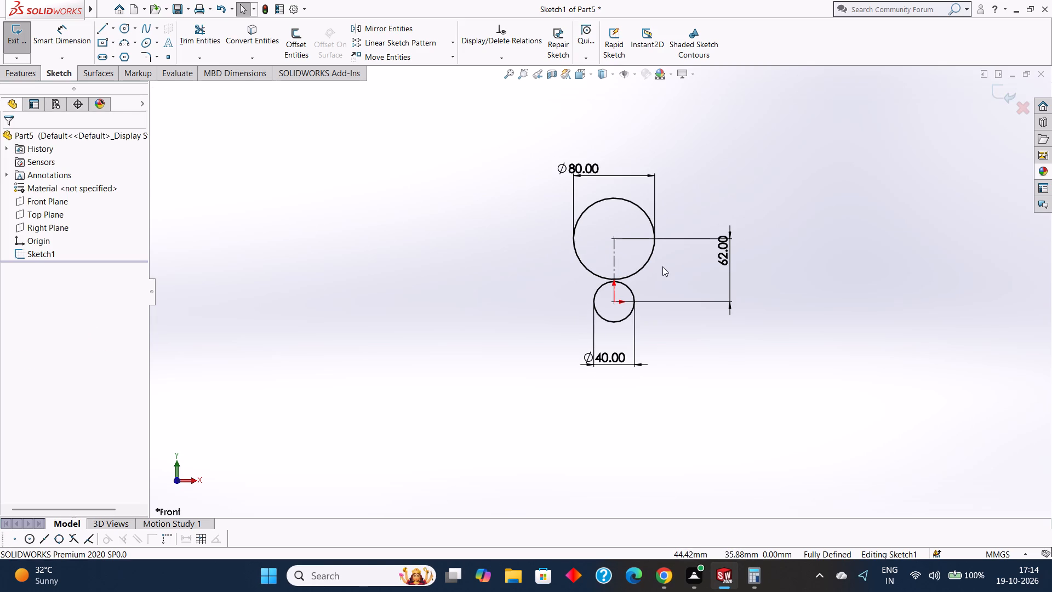
scroll(661, 266, "up", 1)
scroll(695, 267, "down", 2)
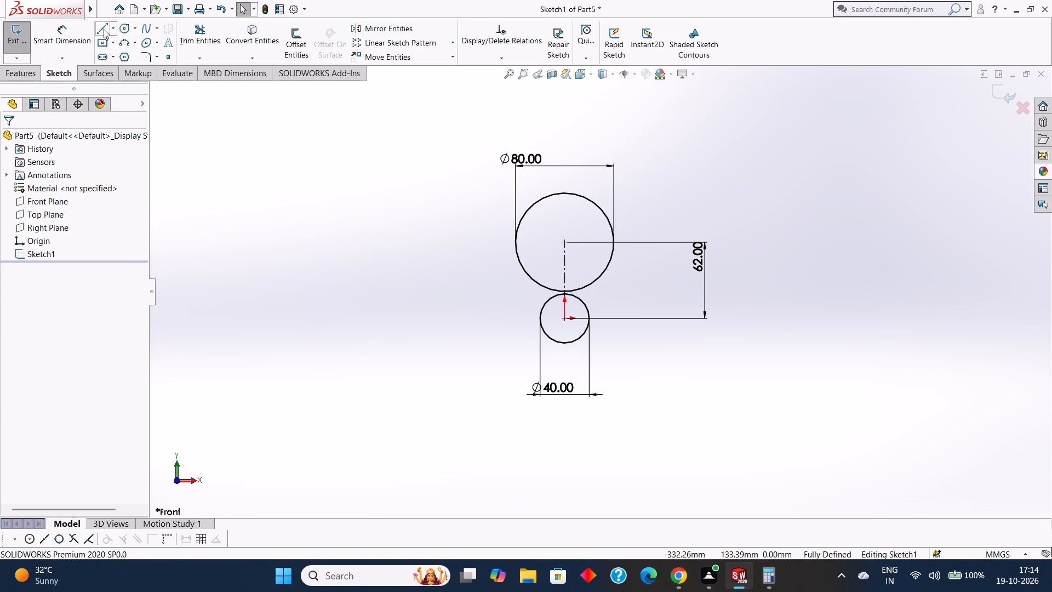
left_click(129, 25)
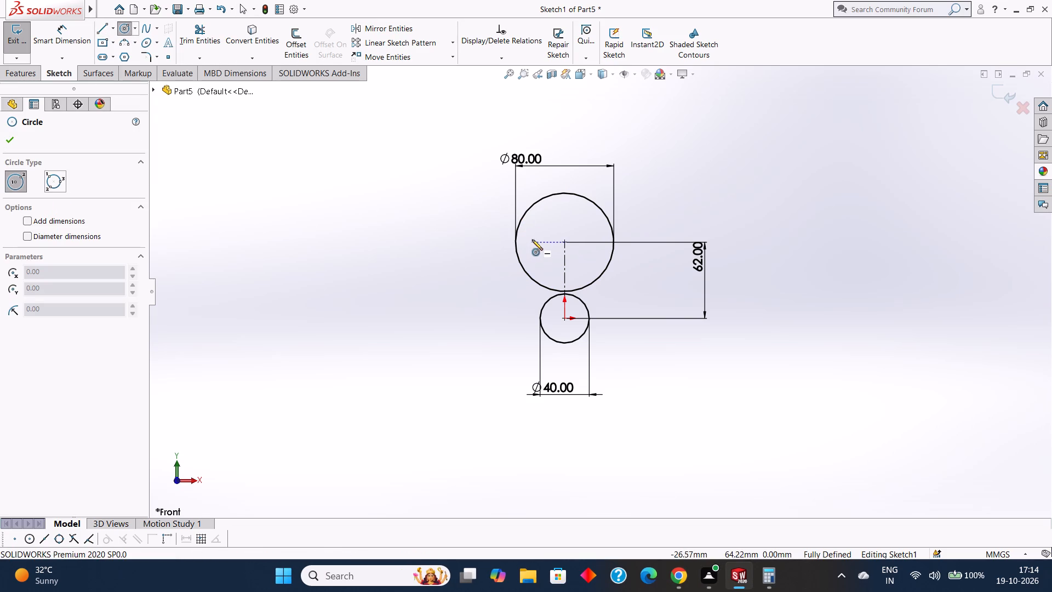
scroll(535, 238, "down", 1)
left_click(548, 245)
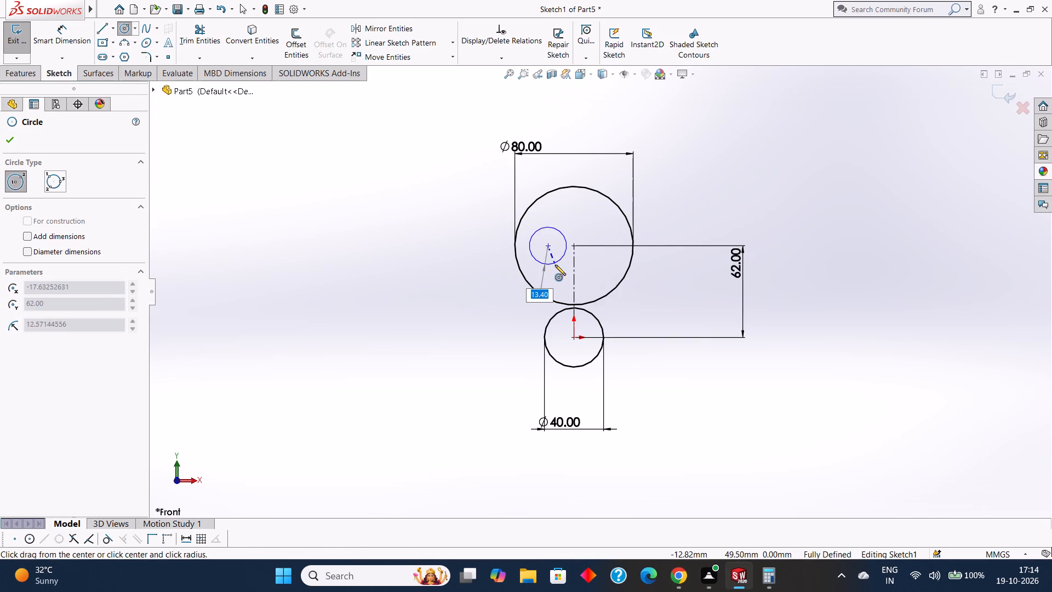
type("15")
key("Return")
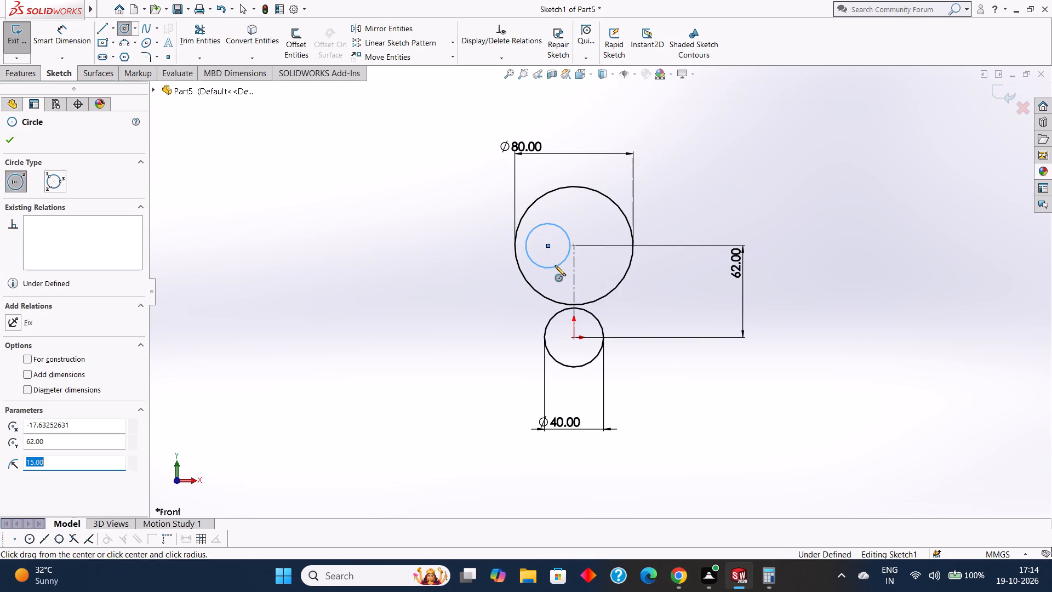
key("Escape")
key("Escape")
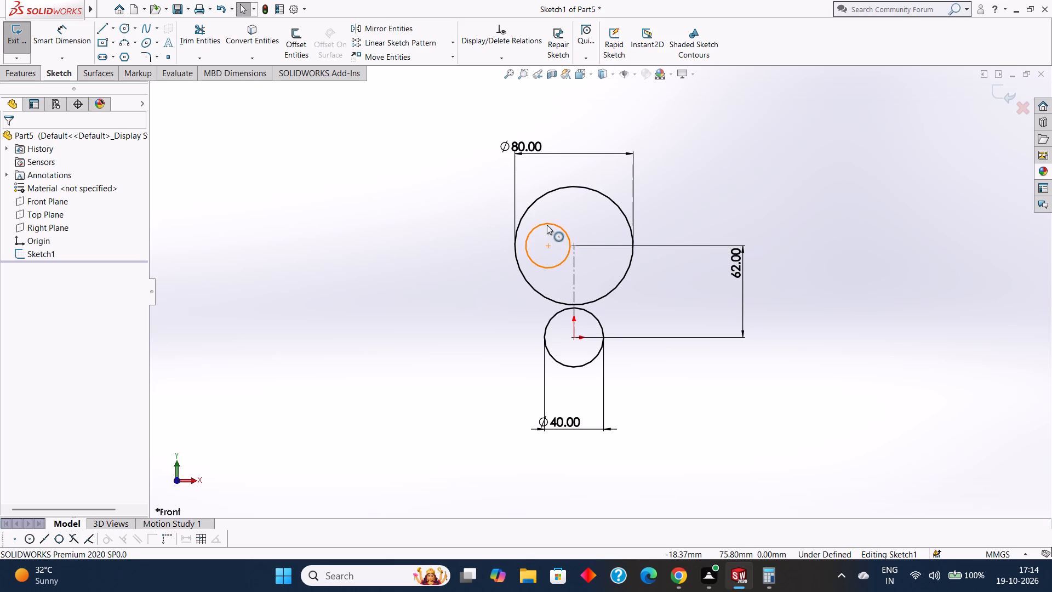
Make the small inner circle tangent to the 80 mm circle.
left_click(547, 225)
left_click(523, 220, "ctrl")
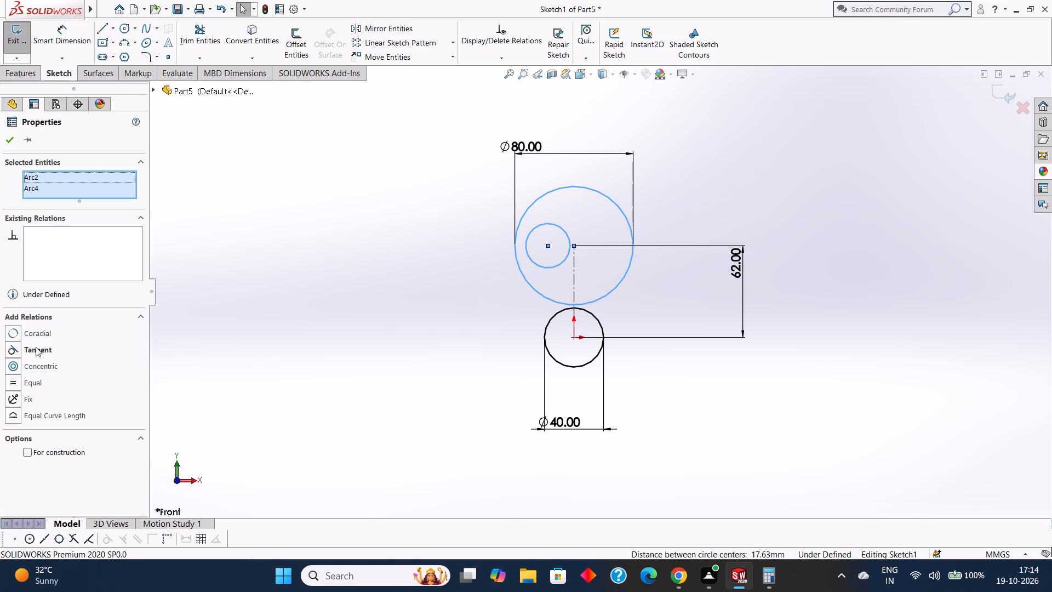
left_click(36, 347)
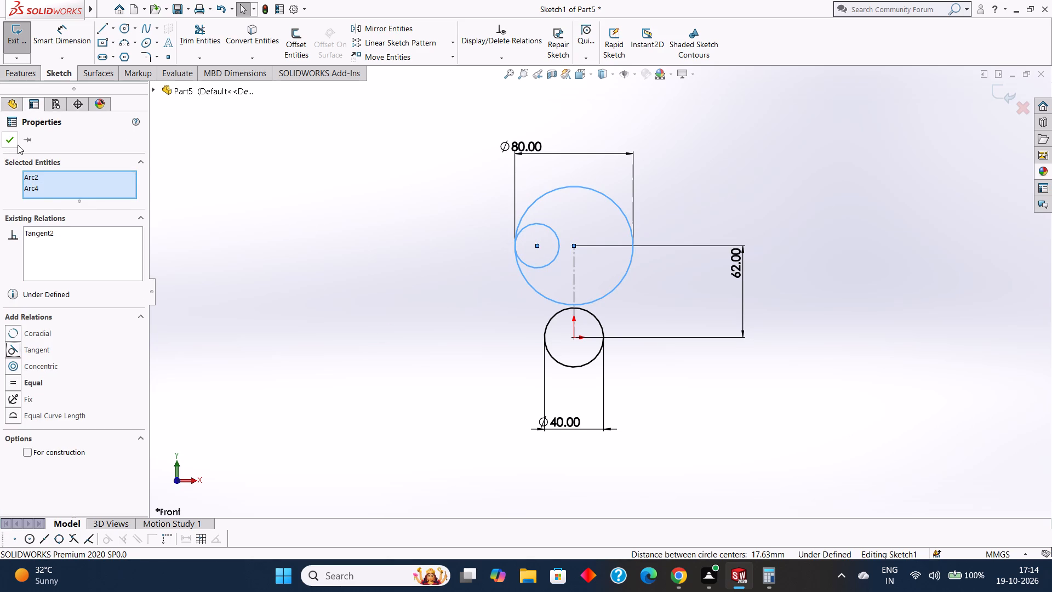
left_click(18, 143)
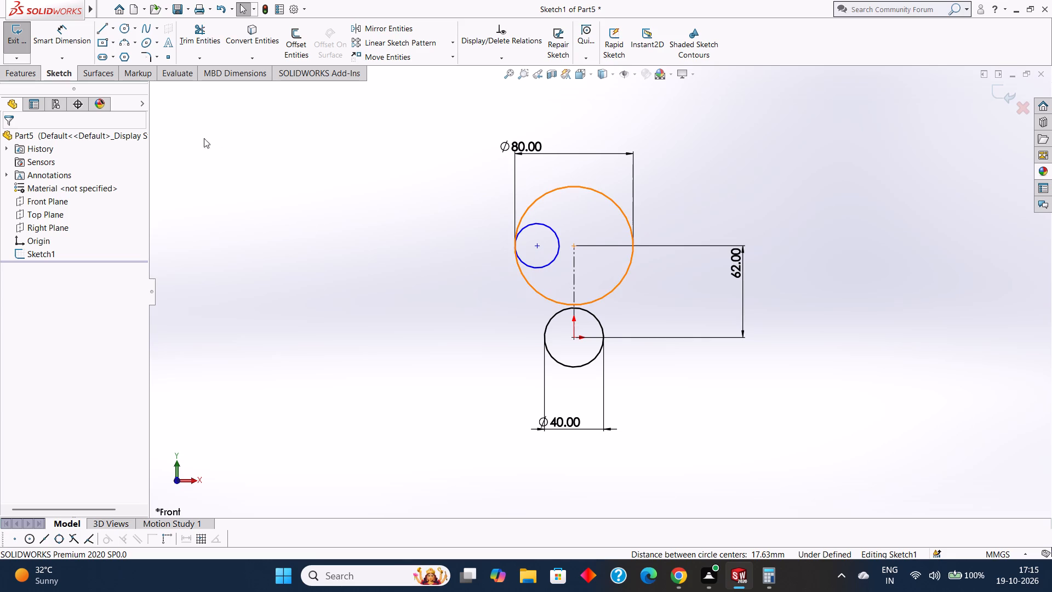
Sketch a three-point arc of radius 90 mm from the left side of the 40 mm circle to the left edge of the 80 mm circle.
left_click(125, 41)
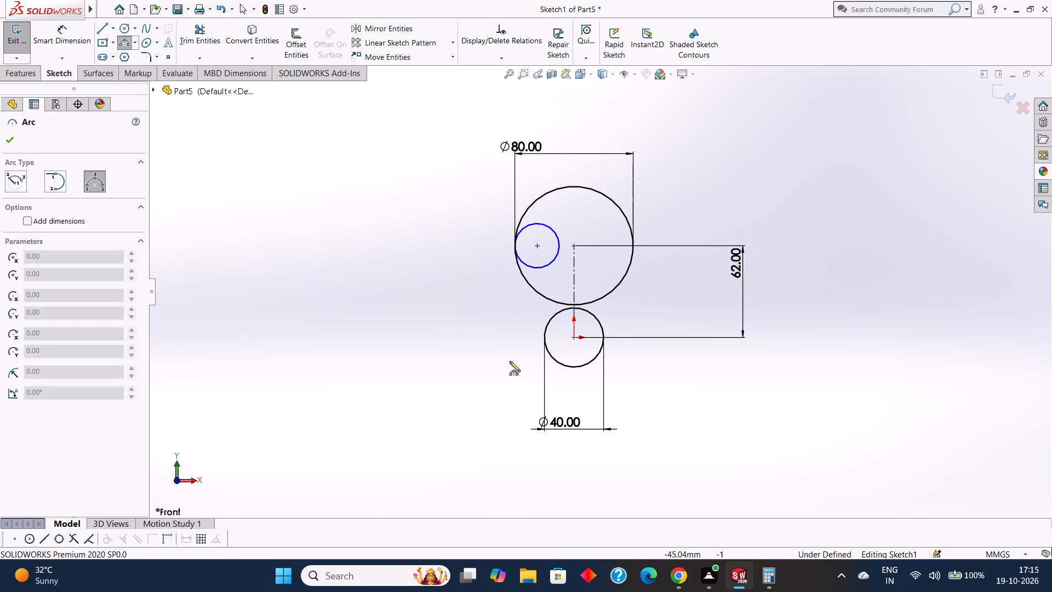
left_click(547, 349)
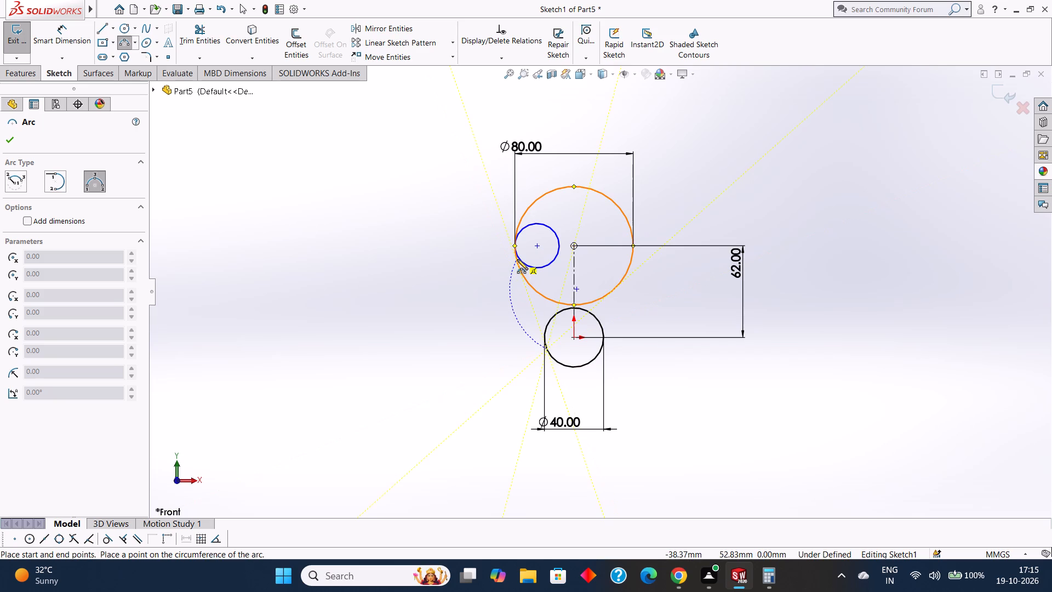
scroll(517, 253, "down", 4)
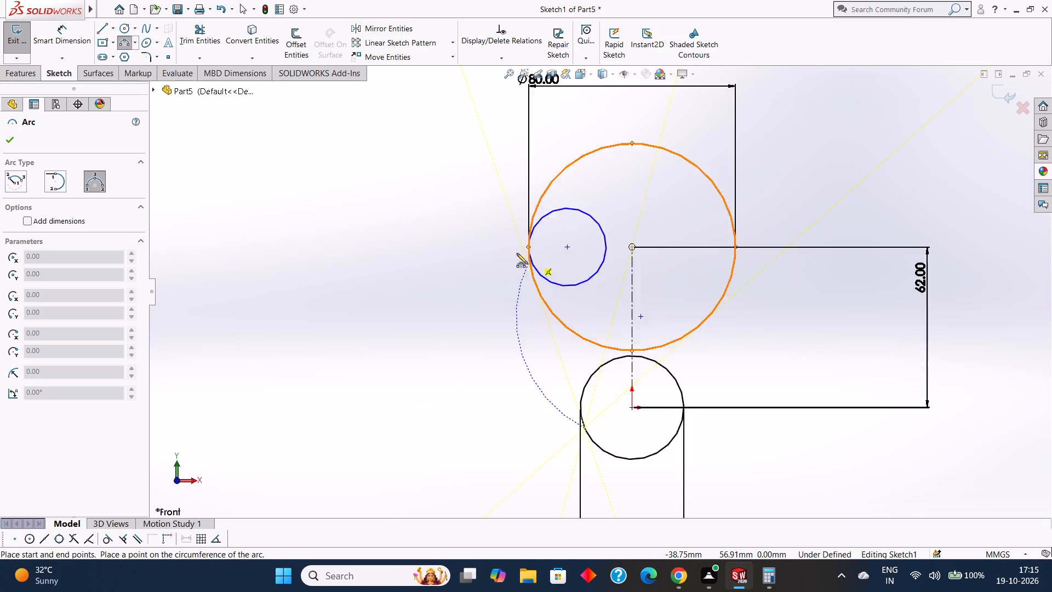
scroll(517, 253, "down", 5)
scroll(559, 278, "down", 3)
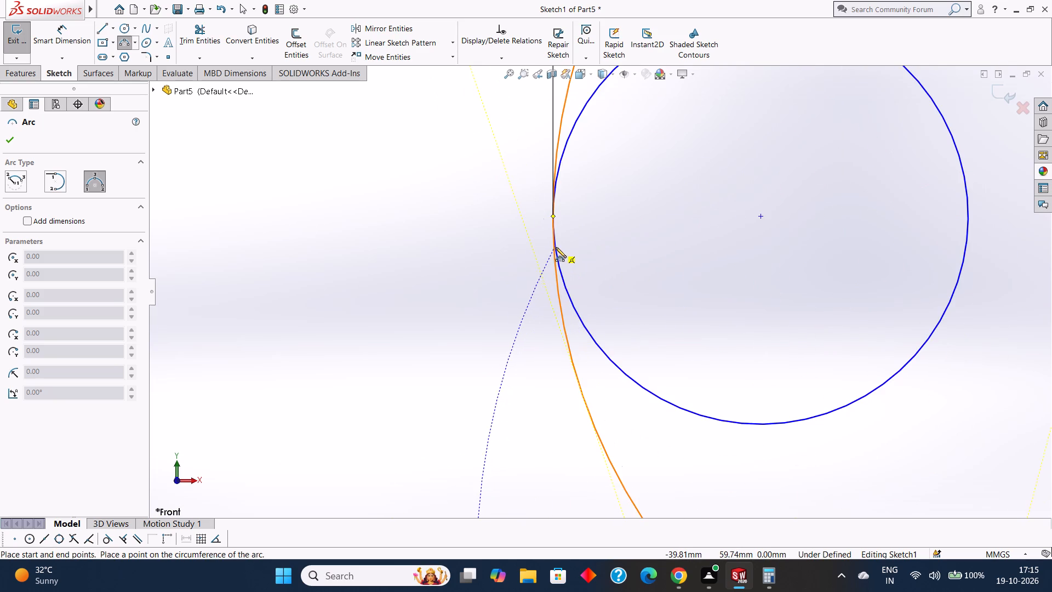
left_click(555, 246)
scroll(564, 310, "up", 3)
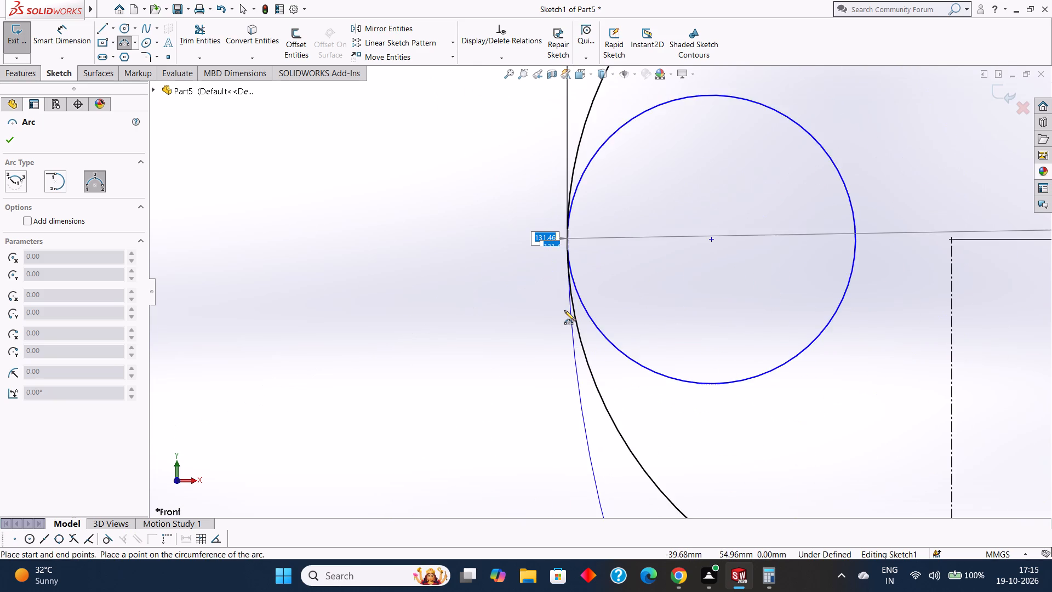
scroll(564, 310, "up", 3)
scroll(599, 351, "up", 3)
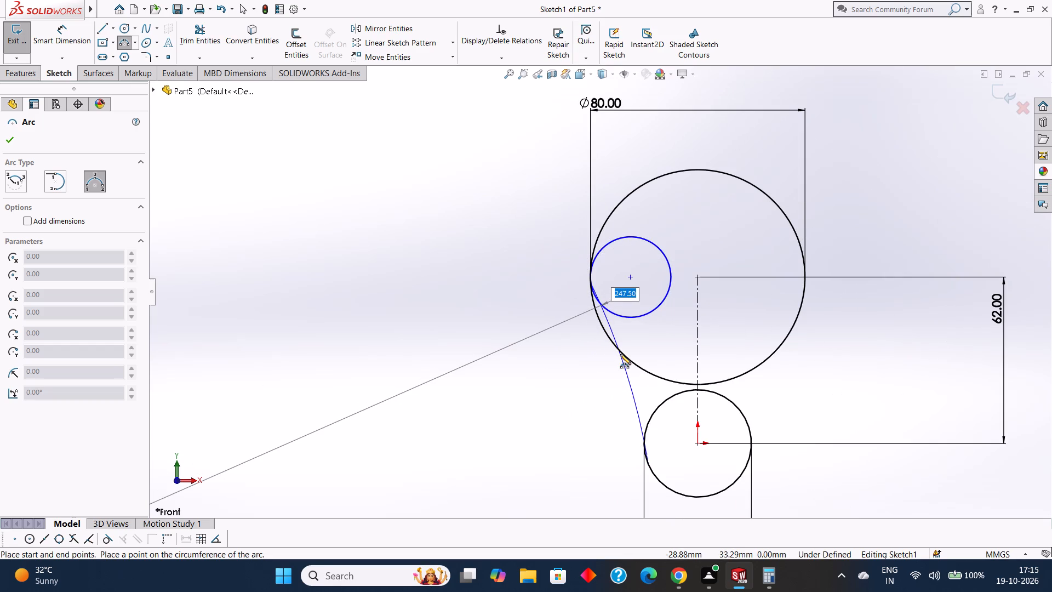
scroll(620, 354, "up", 1)
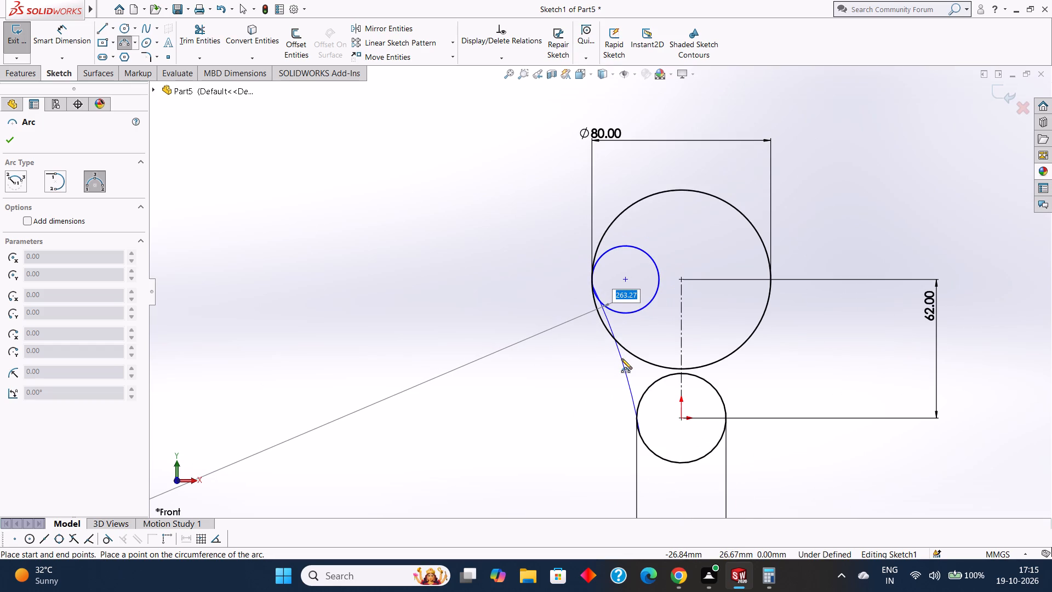
key("BackSpace")
type("90")
key("Return")
key("Escape")
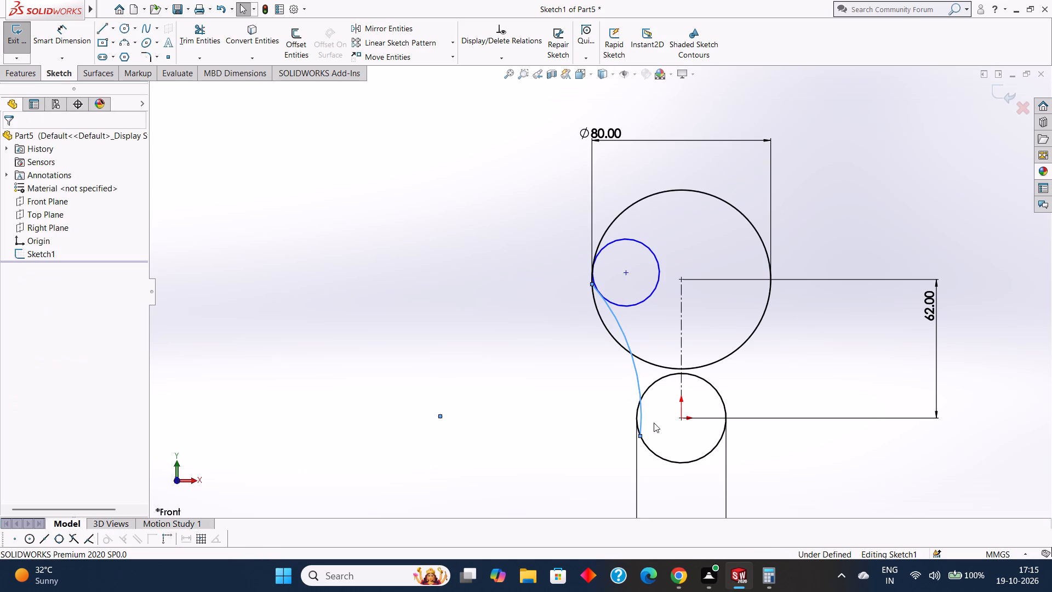
Dimension the small inner circle's diameter, placing the dimension above the large circle.
left_click(67, 39)
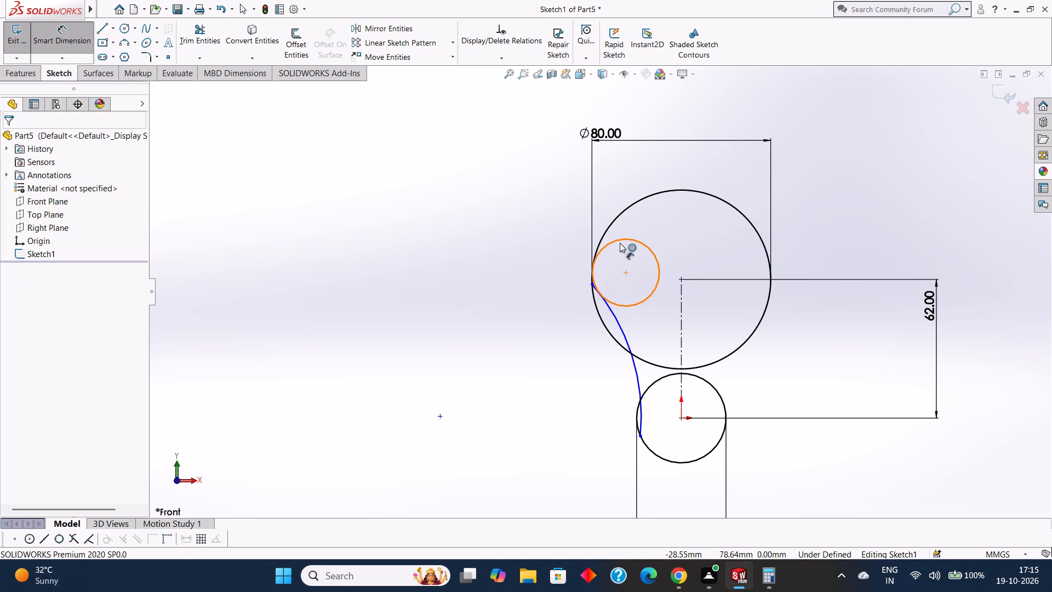
left_click(620, 243)
left_click(619, 173)
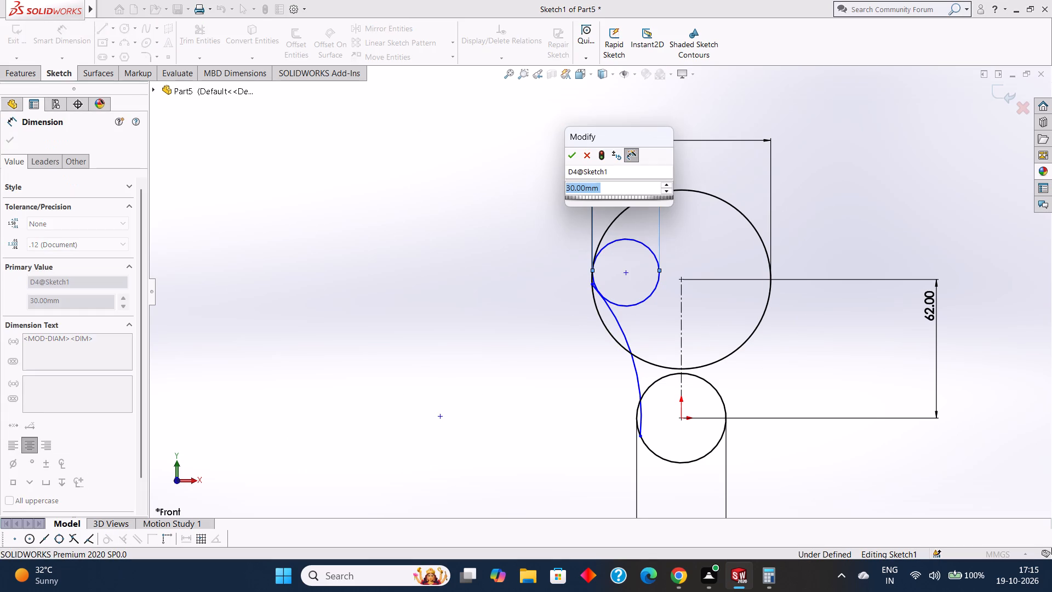
left_click(575, 152)
Dimension the vertical distance from the origin to the small inner circle's centre, placing it to the left of the circles.
left_click(682, 418)
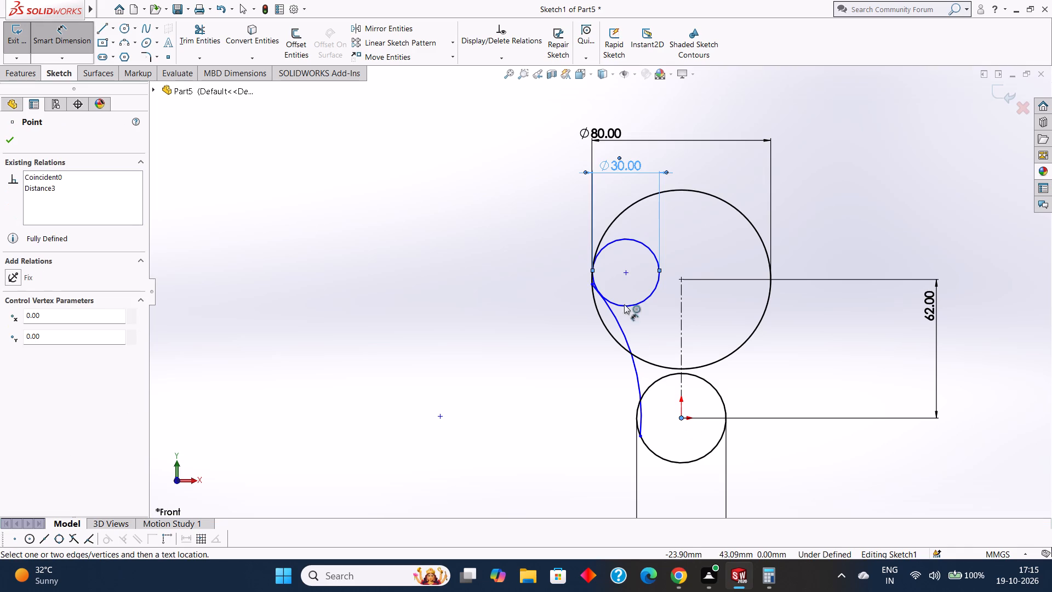
left_click(627, 271)
left_click(525, 308)
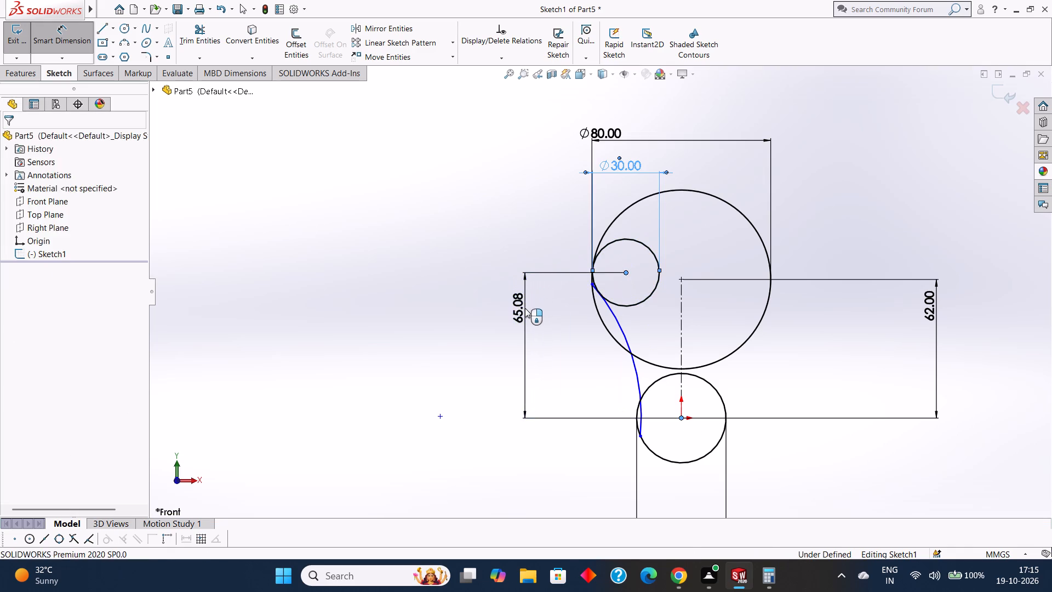
left_click(474, 291)
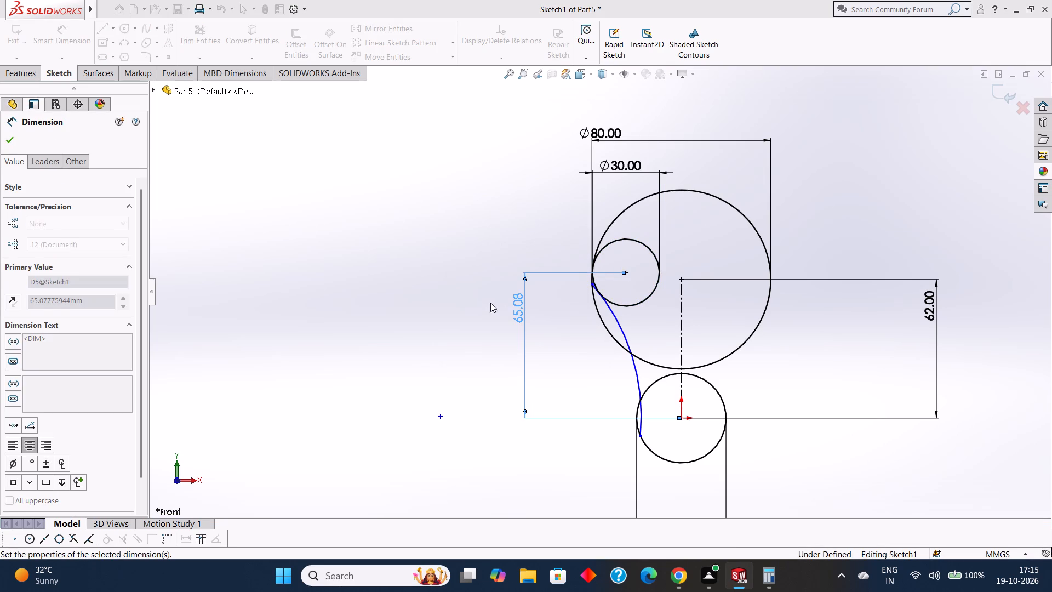
left_click(3, 140)
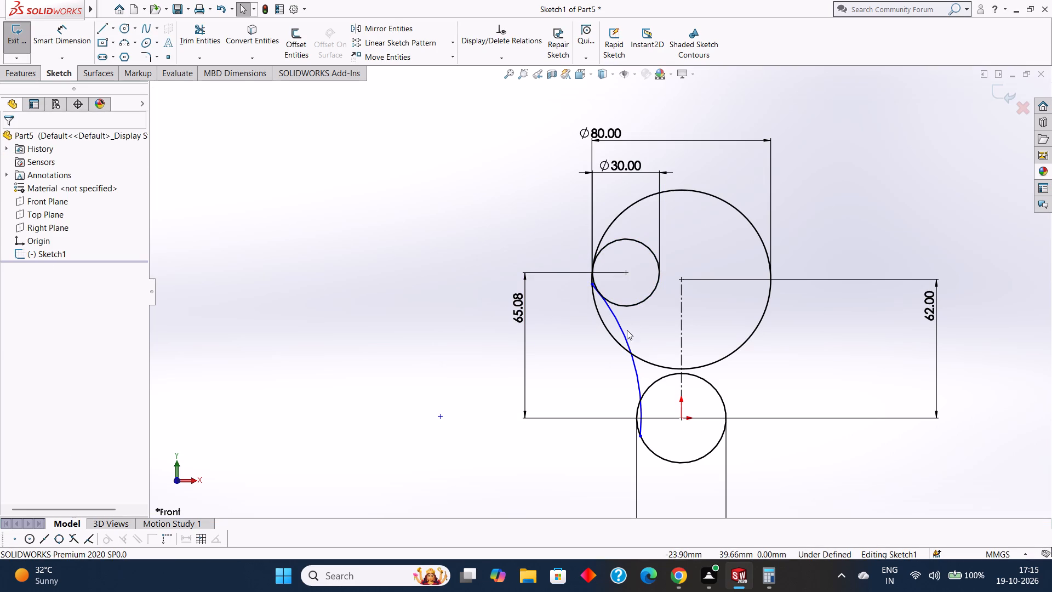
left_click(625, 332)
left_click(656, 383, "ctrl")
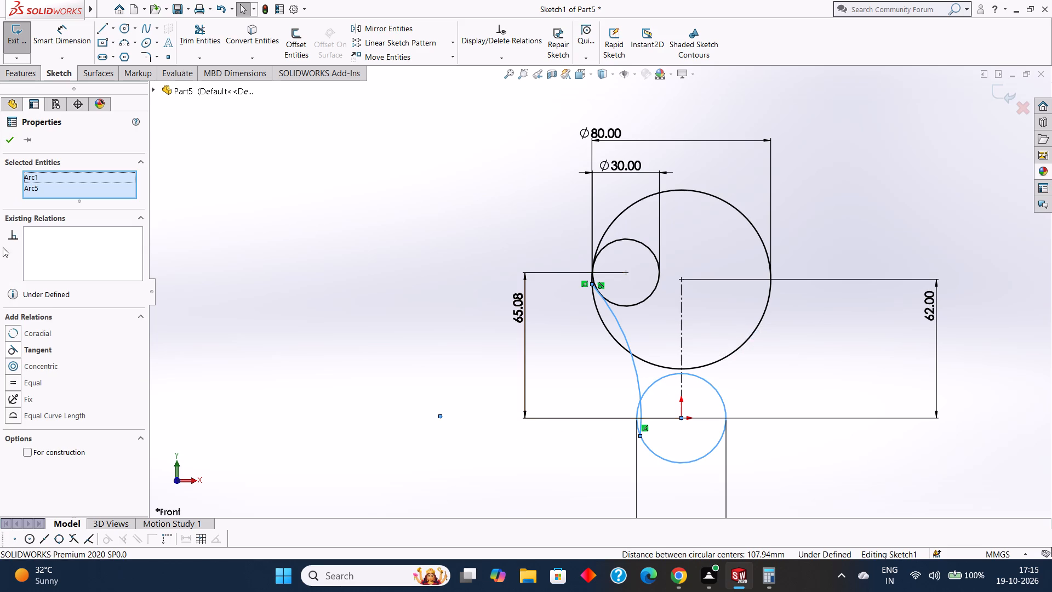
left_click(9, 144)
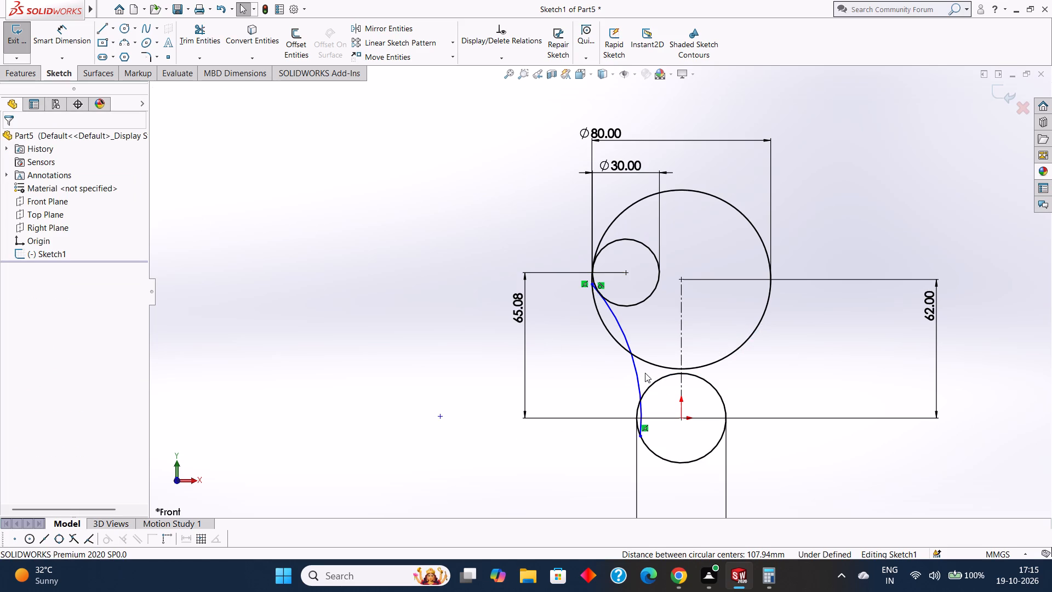
Make the connecting arc tangent to the small inner circle.
left_click(638, 370)
left_click(647, 300, "ctrl")
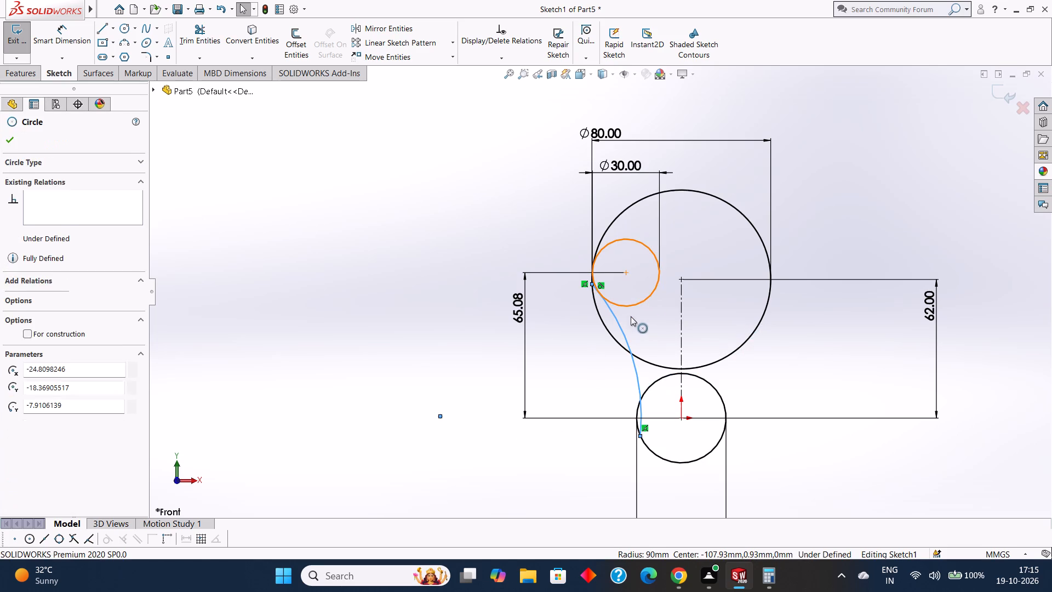
left_click(36, 352)
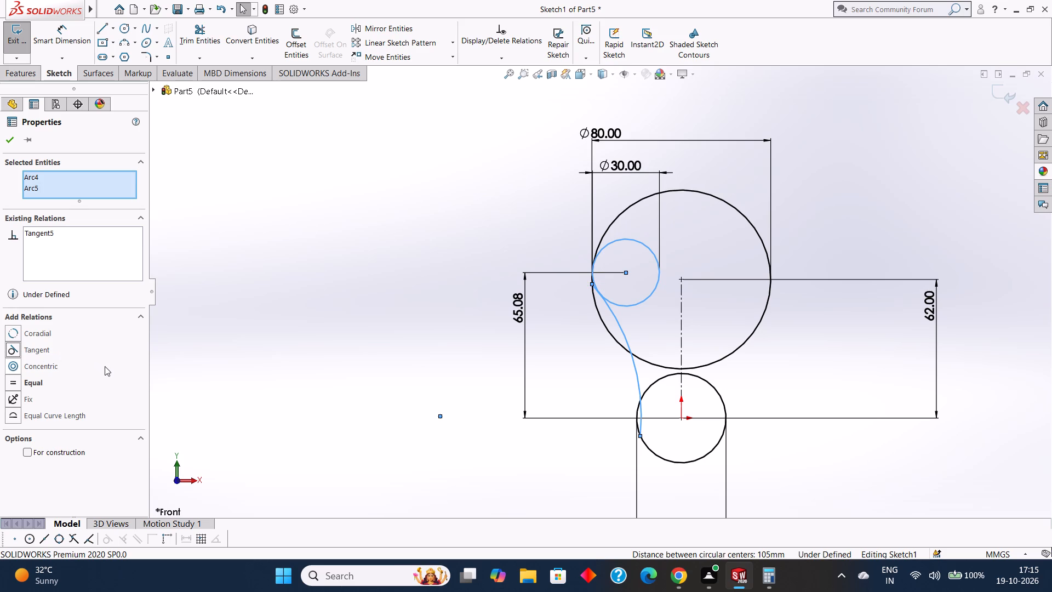
left_click(8, 146)
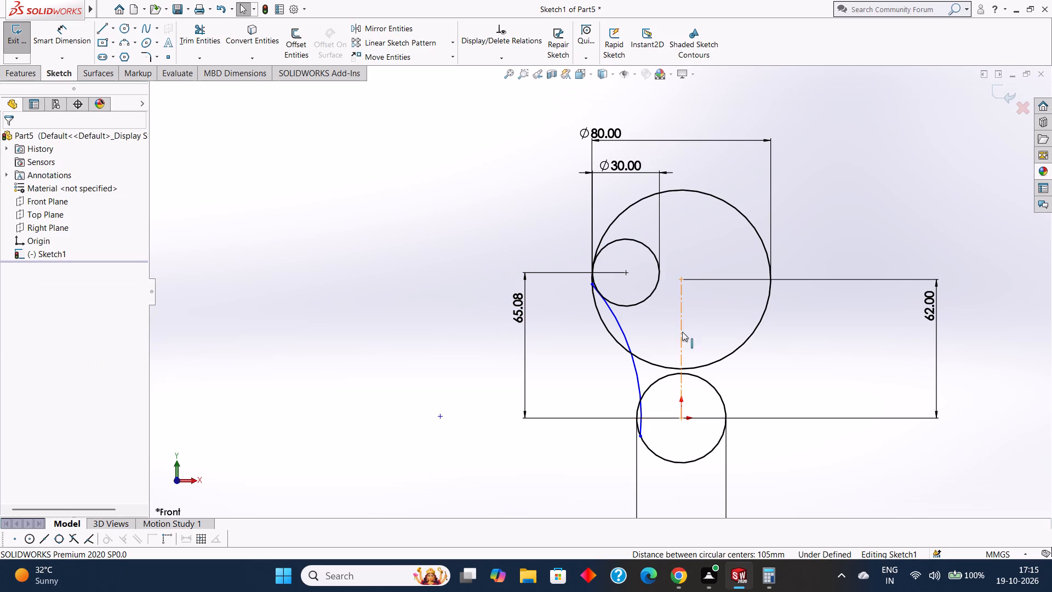
Make the connecting arc tangent to the lower 40 mm circle.
left_click(621, 325)
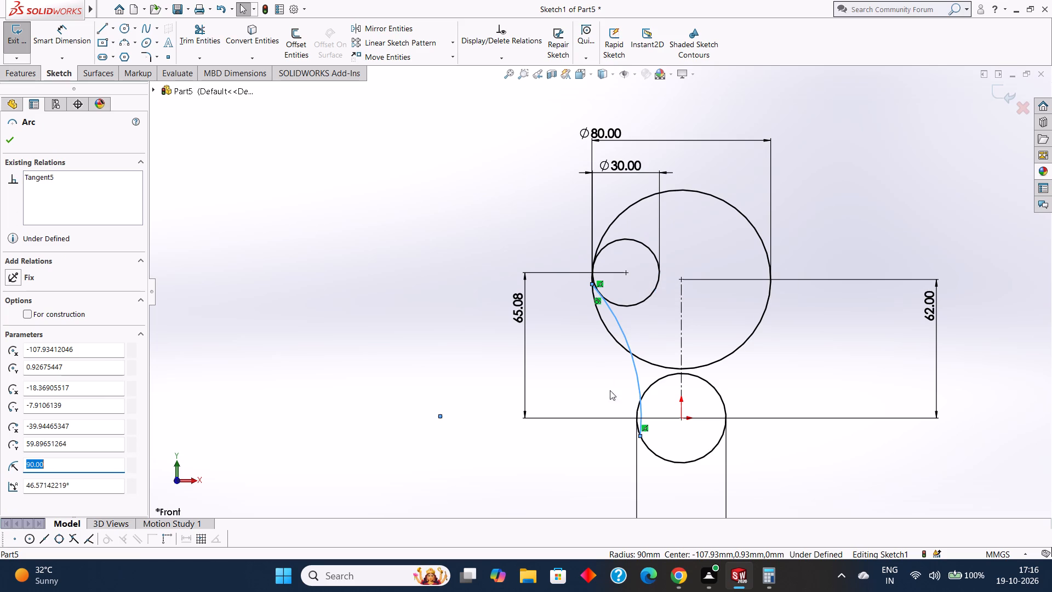
left_click(659, 380, "ctrl")
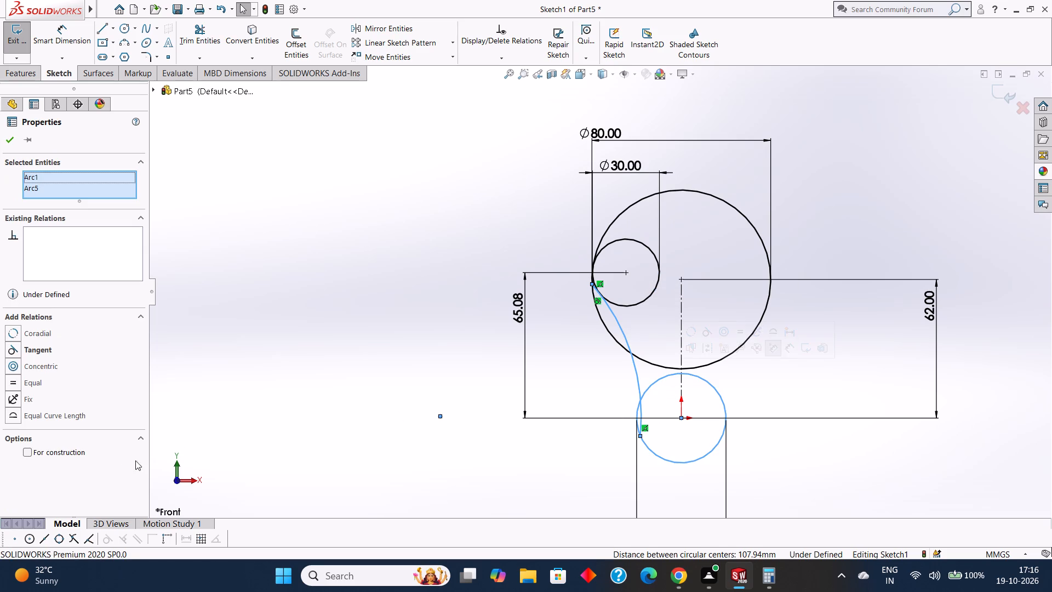
left_click(43, 349)
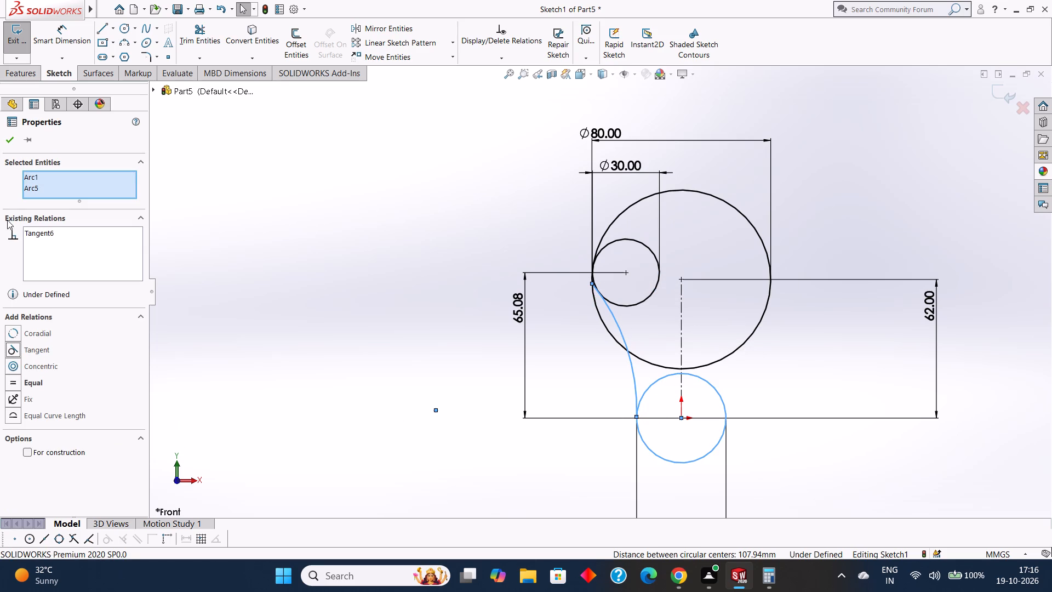
left_click(7, 145)
scroll(694, 354, "up", 2)
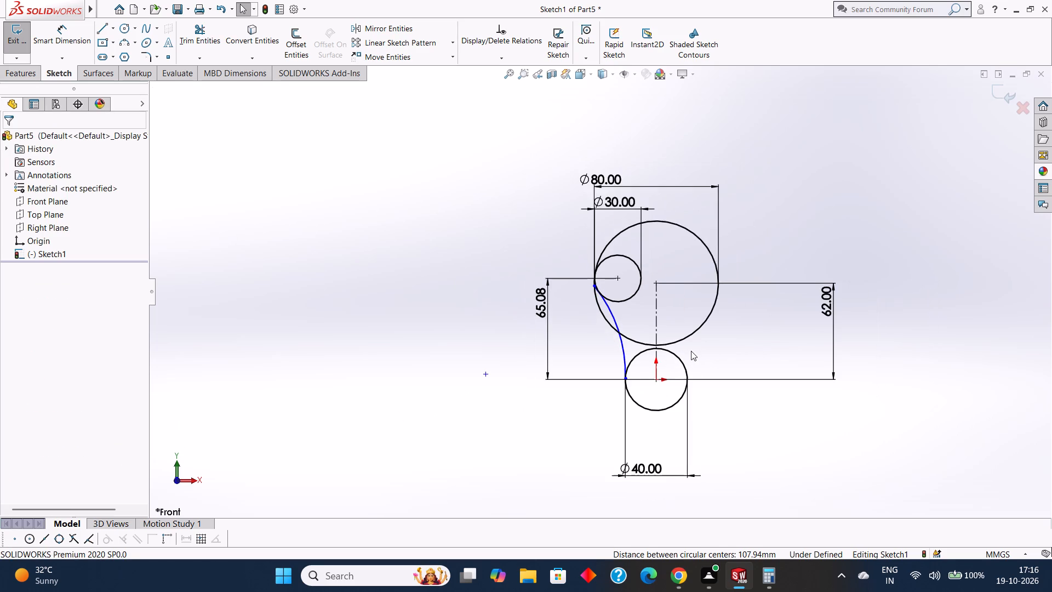
scroll(673, 340, "down", 1)
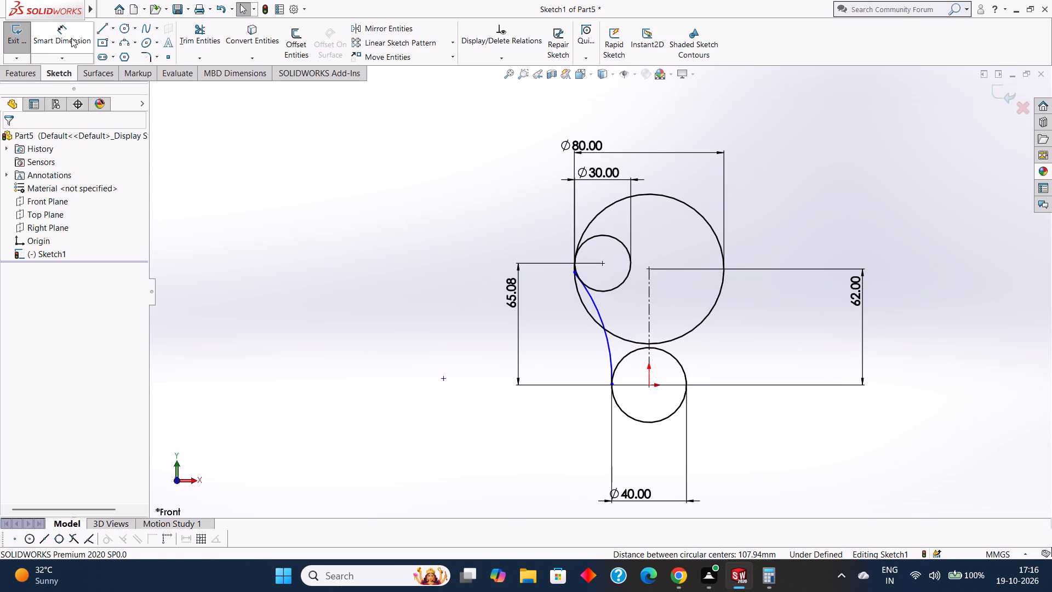
Dimension the connecting arc's radius, placing the dimension to the left of the arc.
left_click(71, 37)
left_click(602, 315)
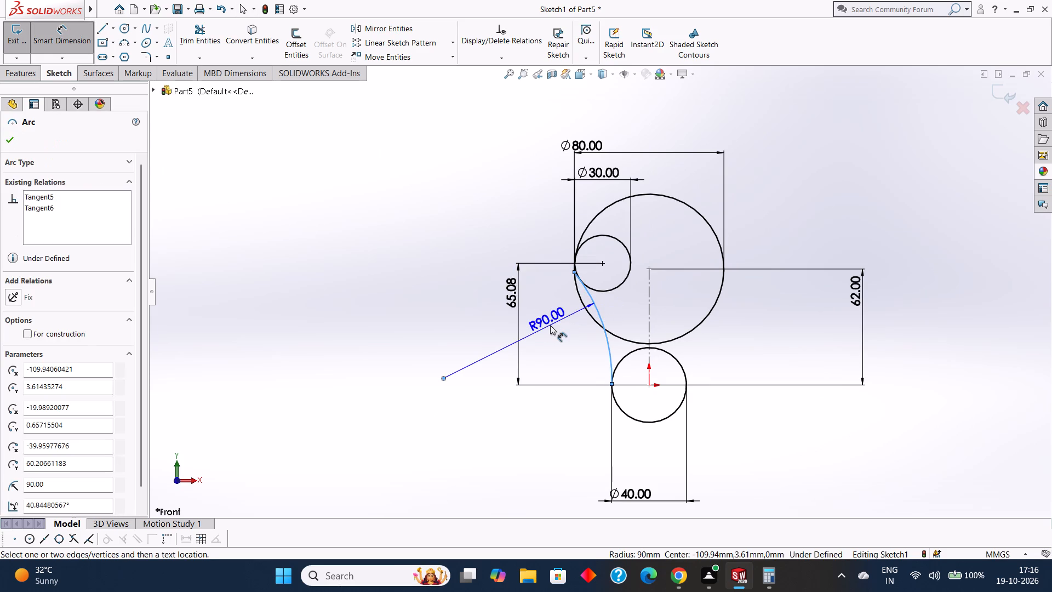
left_click(550, 325)
left_click(505, 307)
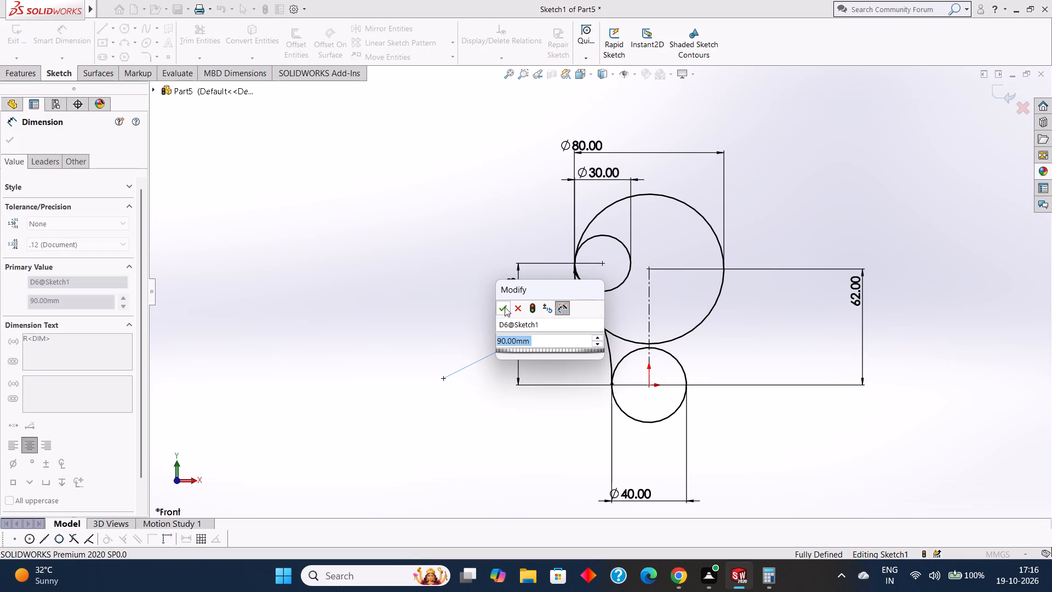
left_click(11, 147)
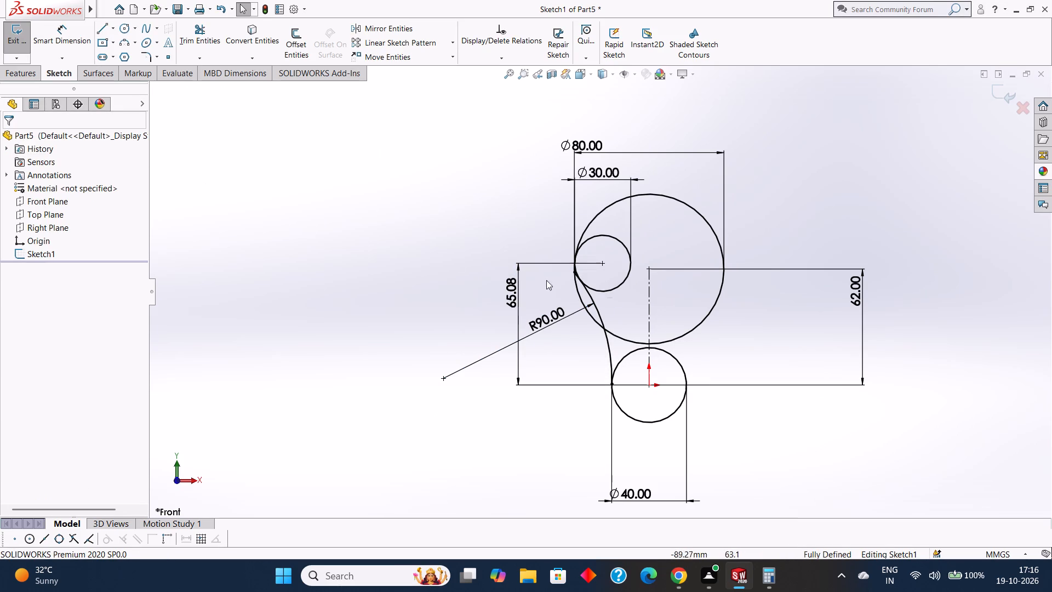
Trim the short end of the connecting arc that extends past its tangent point with the small inner circle.
scroll(587, 281, "down", 9)
scroll(586, 301, "up", 1)
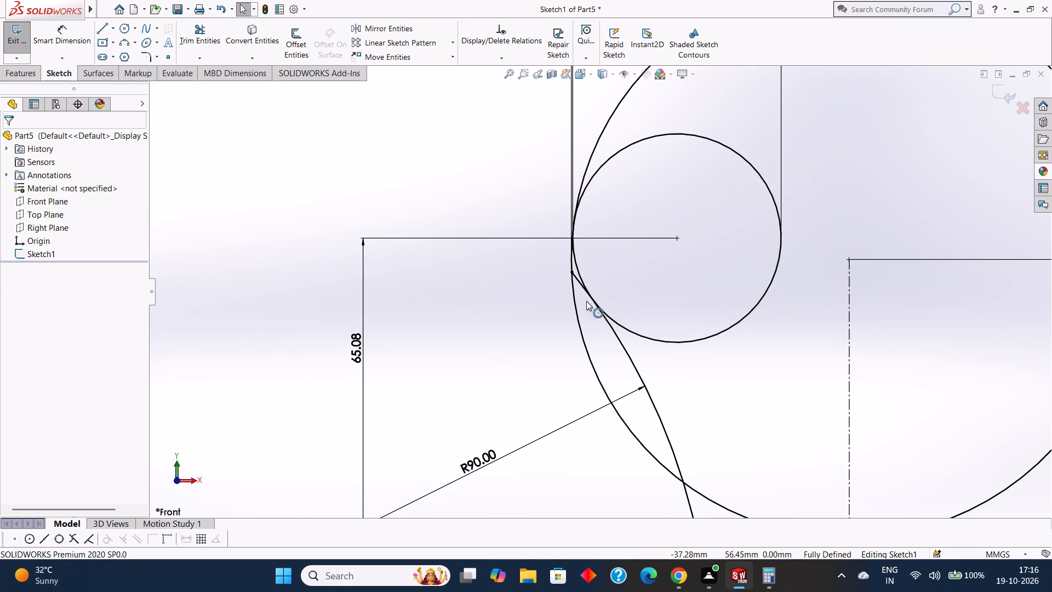
scroll(586, 301, "up", 6)
scroll(604, 308, "down", 1)
scroll(604, 309, "up", 1)
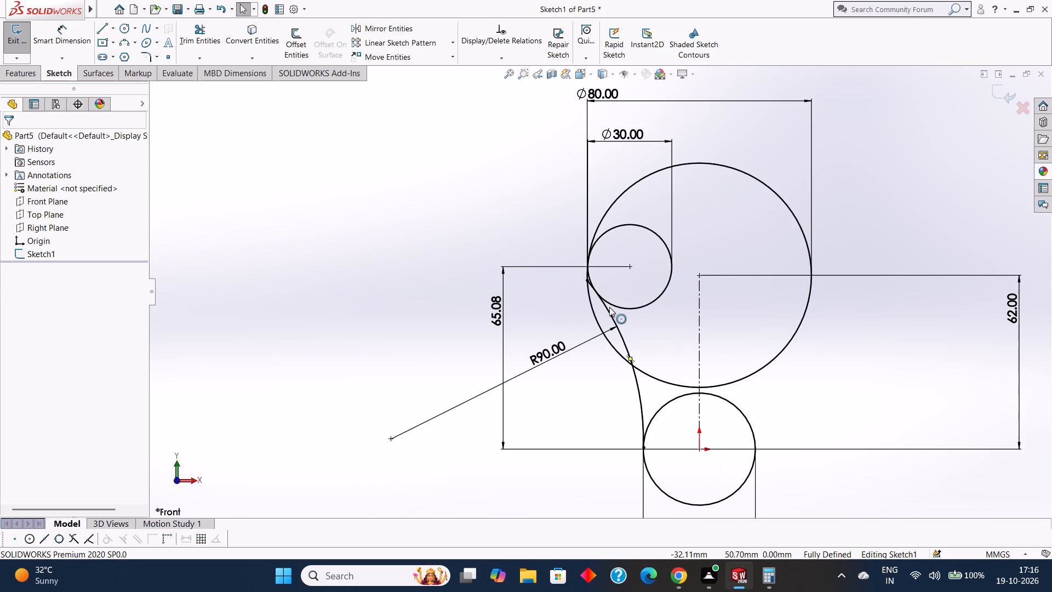
scroll(609, 307, "up", 1)
scroll(613, 300, "down", 3)
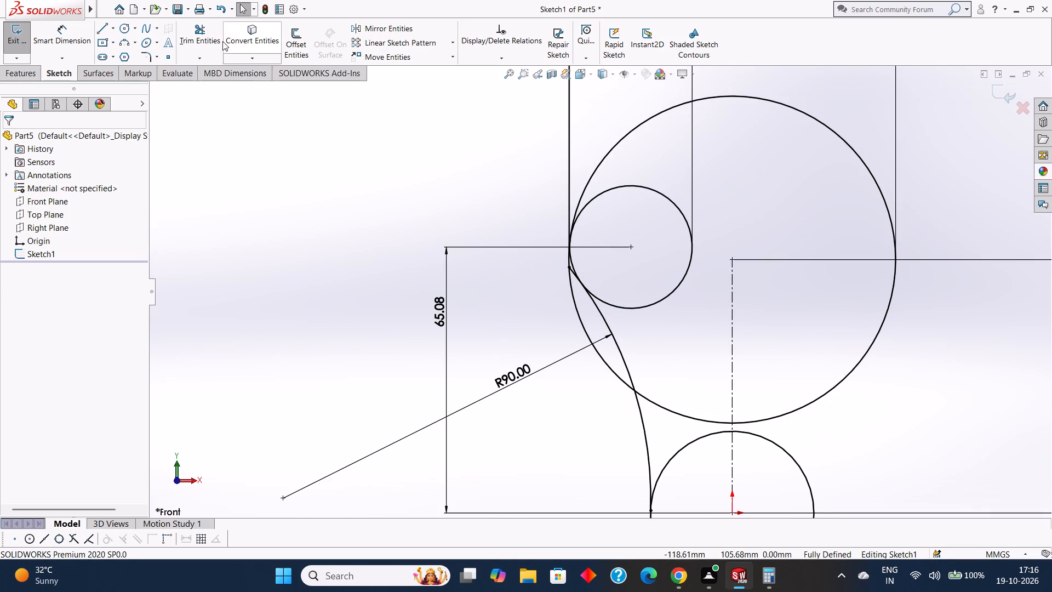
left_click(209, 33)
scroll(627, 292, "down", 3)
scroll(547, 253, "down", 2)
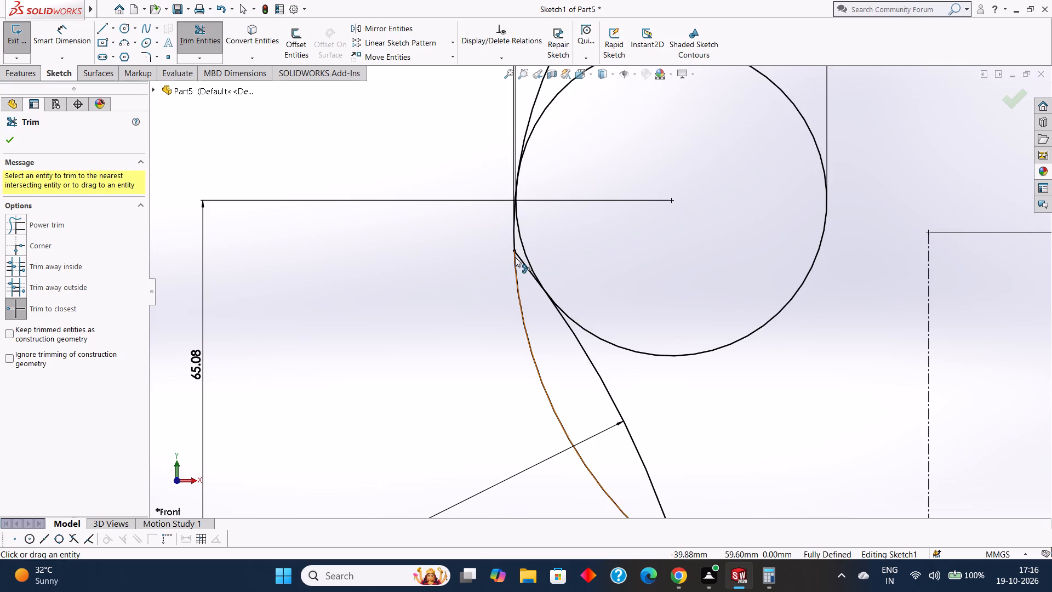
left_click(522, 260)
Trim the small inner circle, leaving only its short arc between the large circle and the connecting arc.
scroll(619, 260, "up", 2)
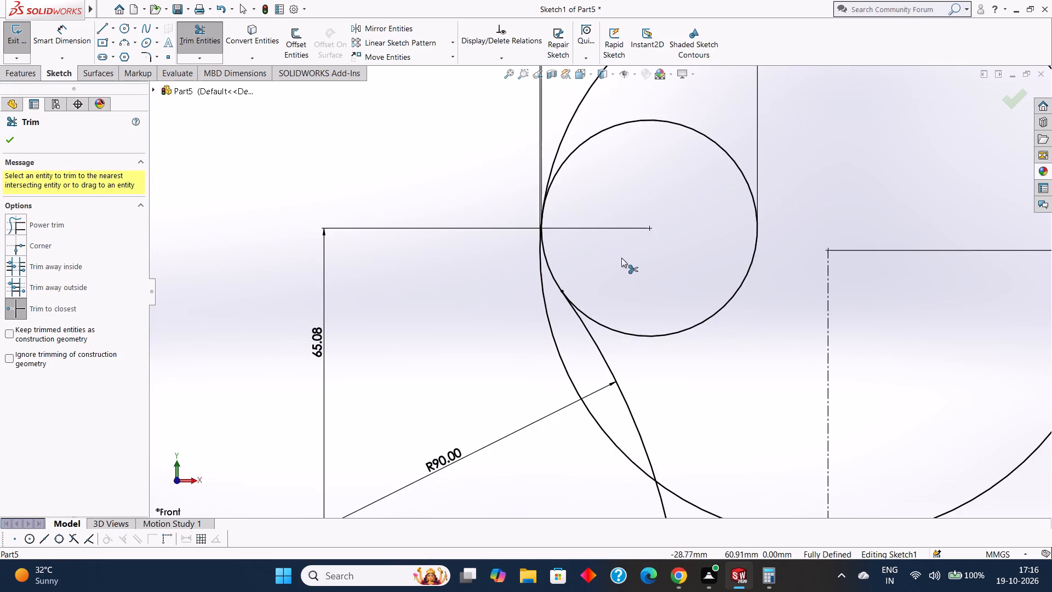
scroll(630, 255, "up", 2)
left_click(653, 175)
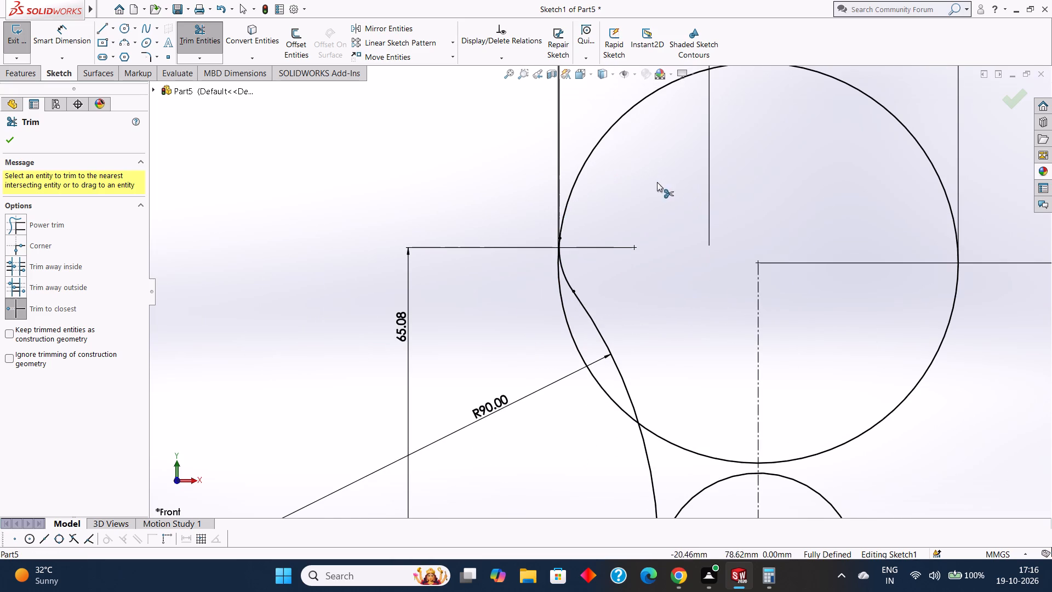
scroll(700, 265, "up", 3)
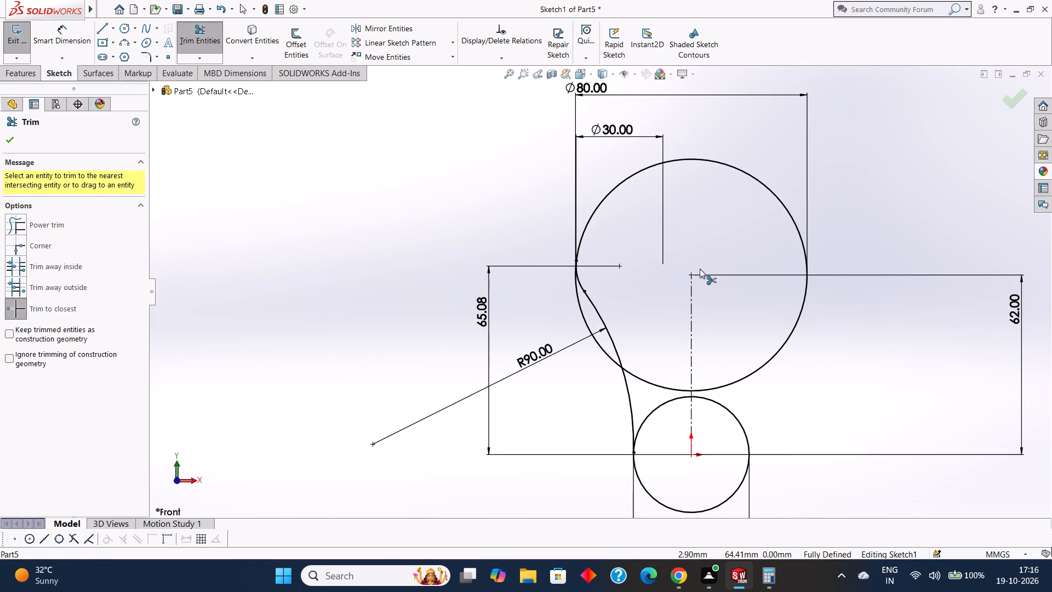
key("Escape")
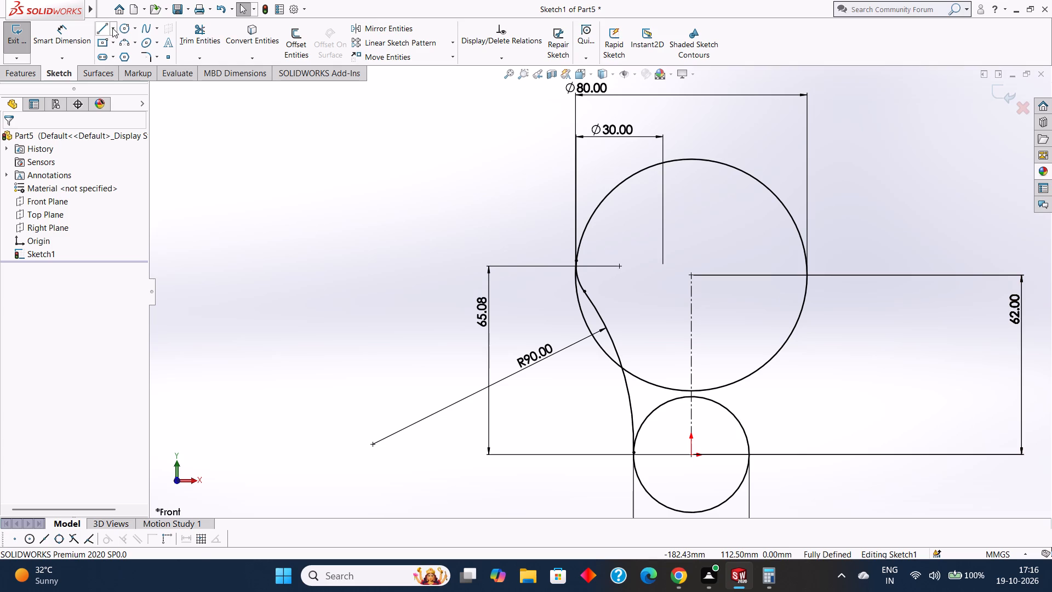
Sketch a circle of radius 15 mm inside the large circle, to the right of the vertical centreline.
left_click(118, 30)
scroll(744, 249, "down", 1)
left_click_drag(745, 276, 747, 282)
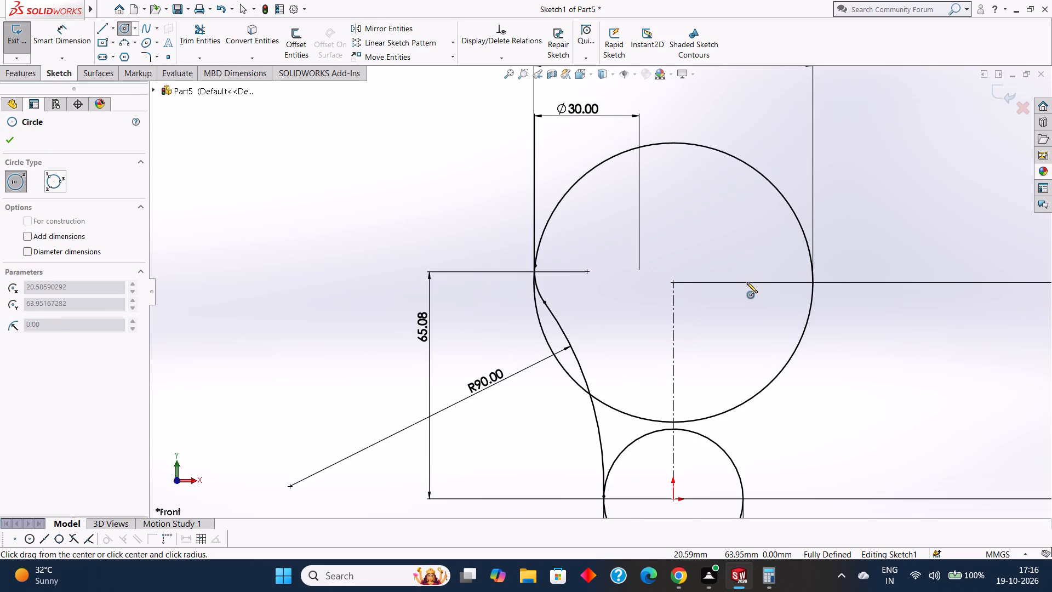
left_click_drag(747, 282, 754, 306)
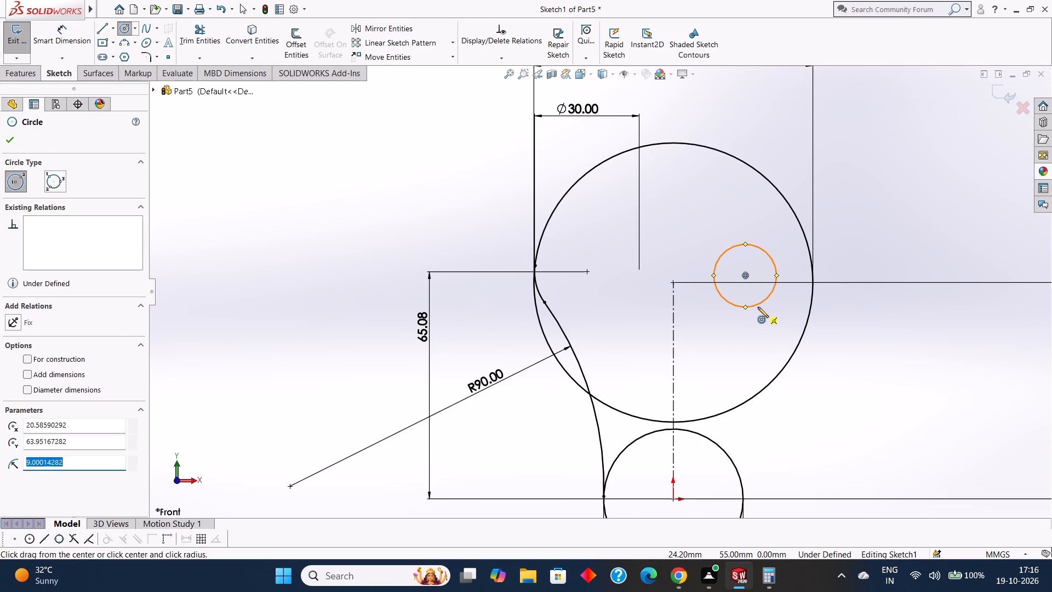
type("15")
key("Return")
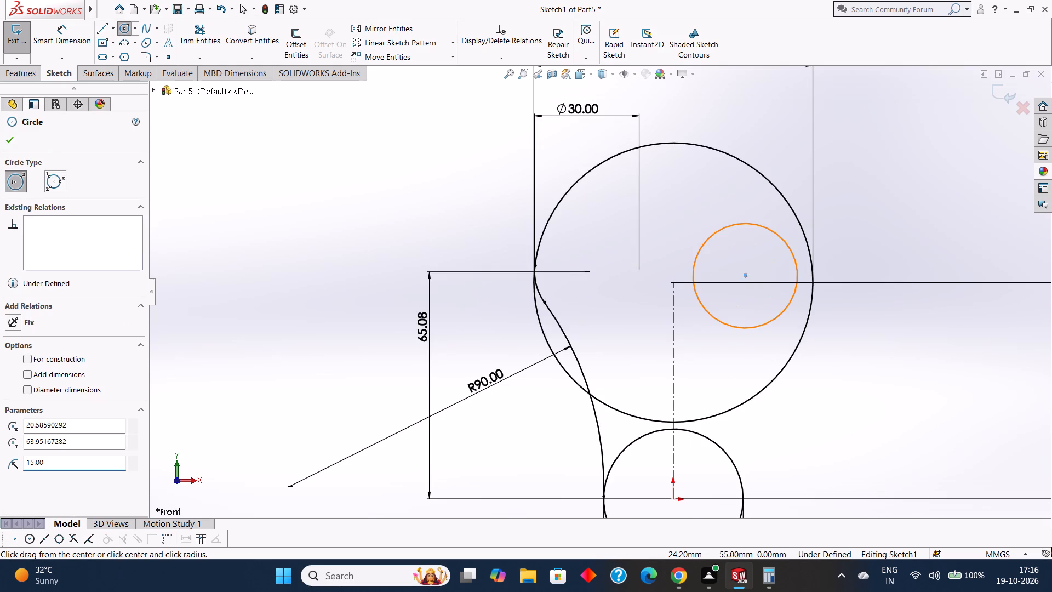
key("Escape")
key("Escape")
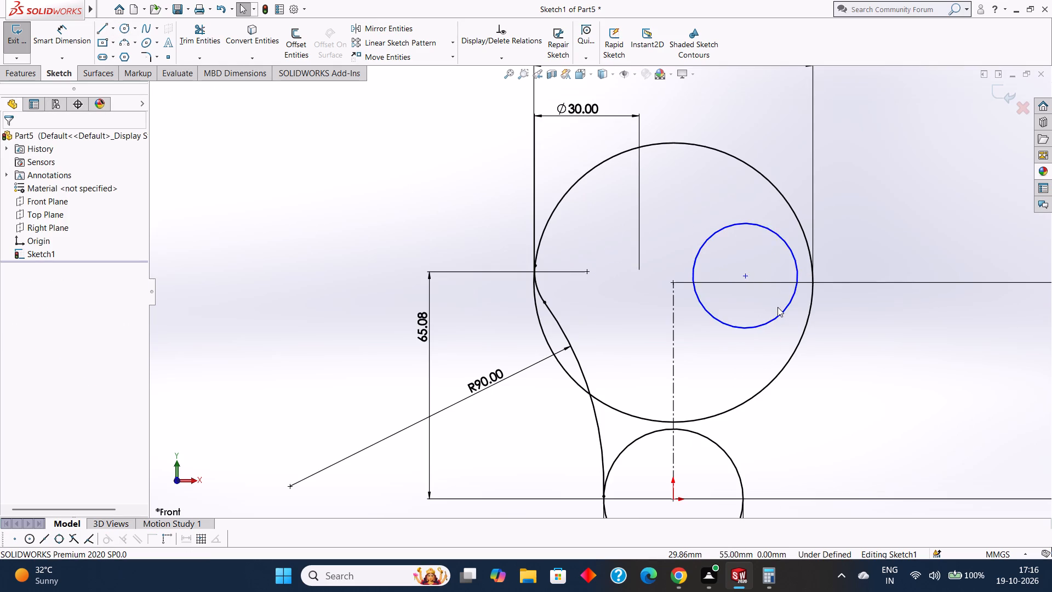
key("Escape")
Make the new 15 mm radius circle tangent to the large 80 mm circle.
left_click(762, 225)
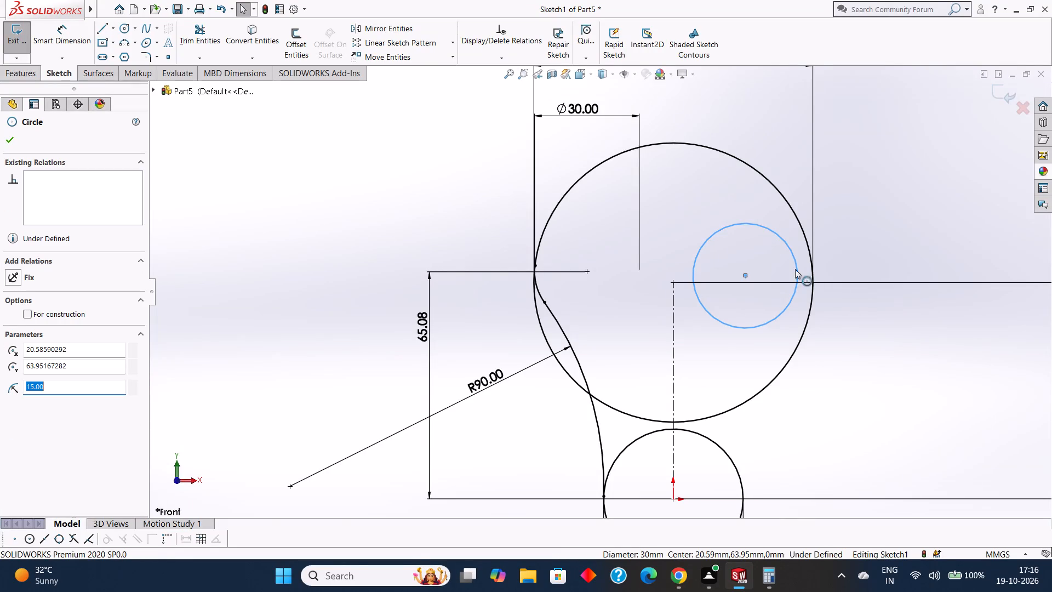
left_click(799, 226, "ctrl")
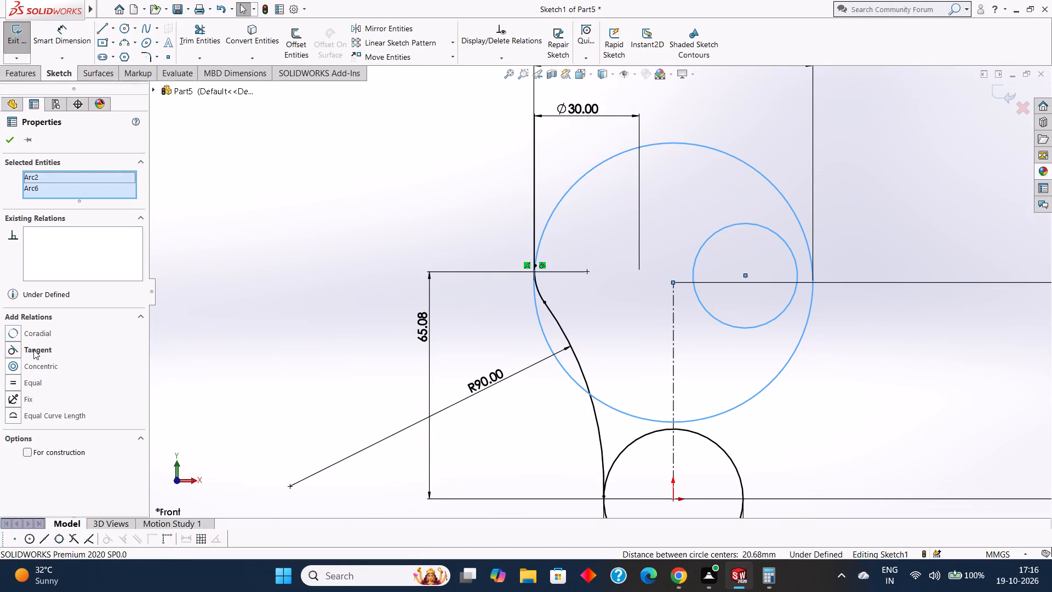
left_click(33, 350)
left_click(7, 132)
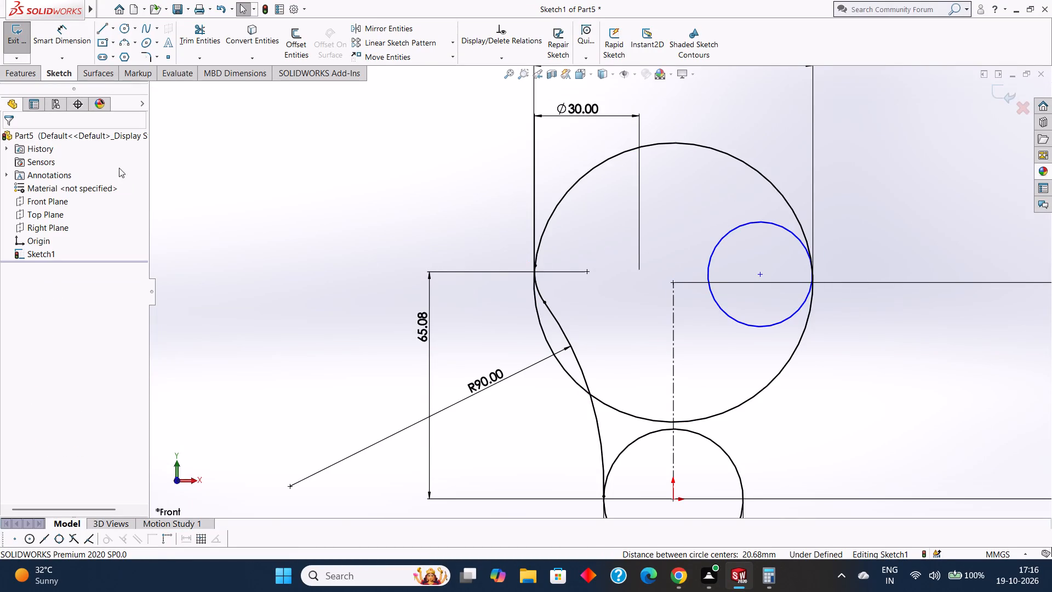
Examine the junction between the left connecting arc and the lower 40 mm circle.
scroll(670, 329, "up", 2)
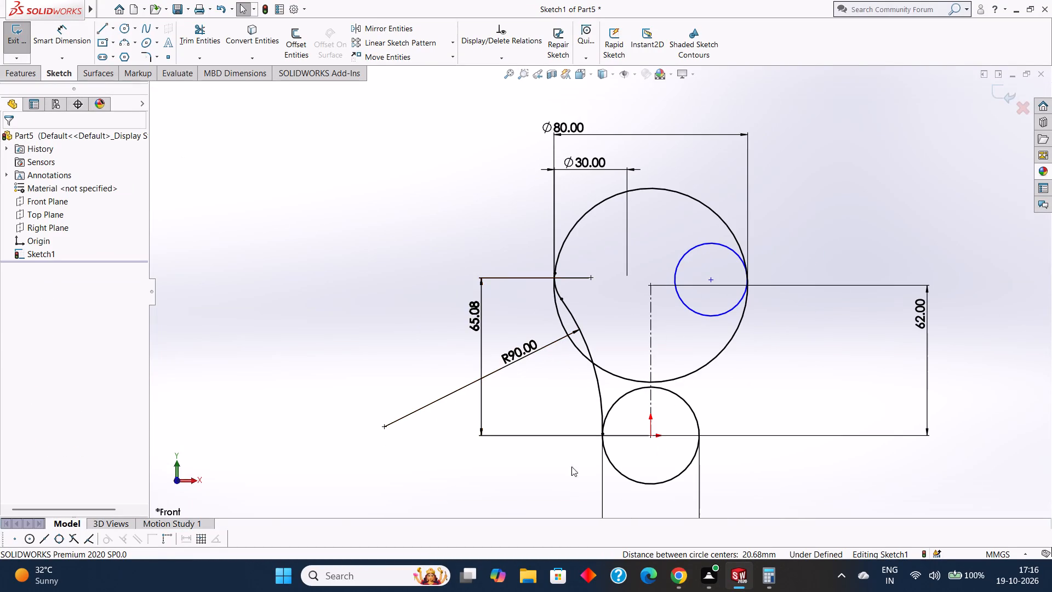
scroll(605, 439, "down", 5)
scroll(613, 380, "down", 10)
scroll(596, 384, "up", 3)
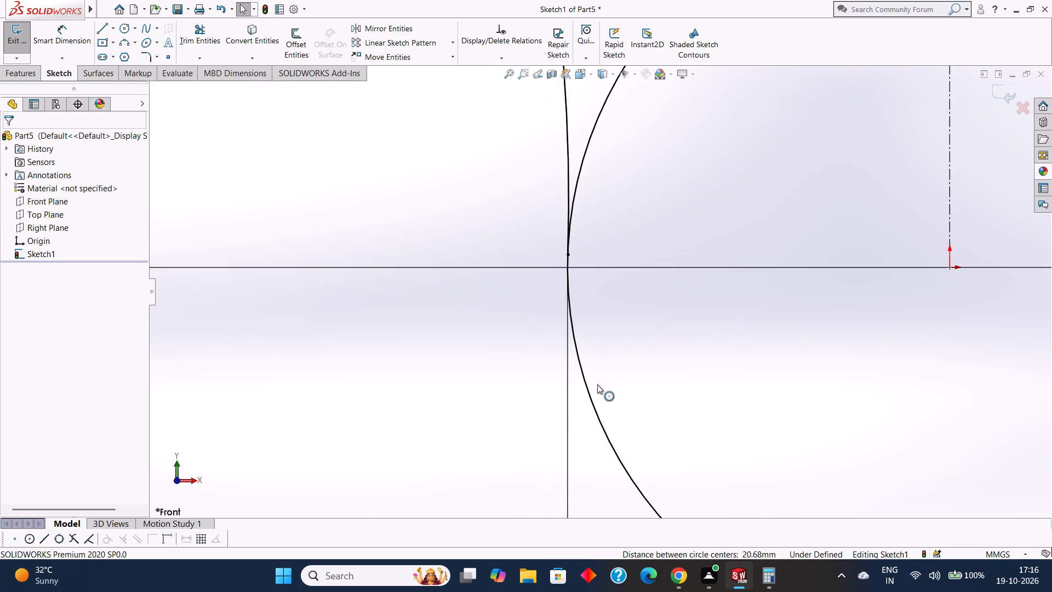
scroll(597, 384, "up", 15)
scroll(632, 234, "up", 1)
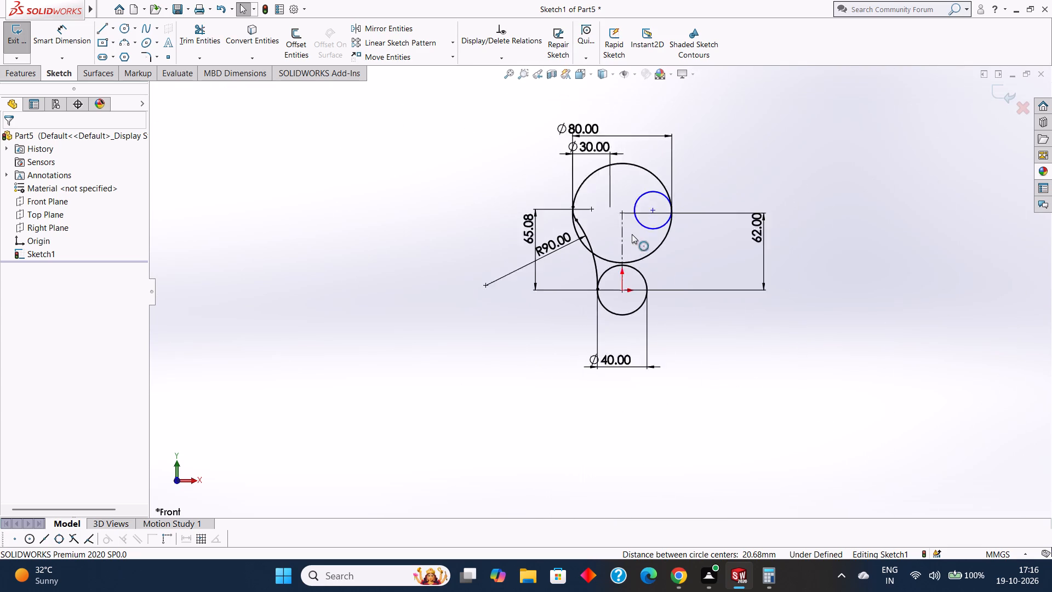
scroll(632, 234, "up", 2)
scroll(623, 187, "down", 2)
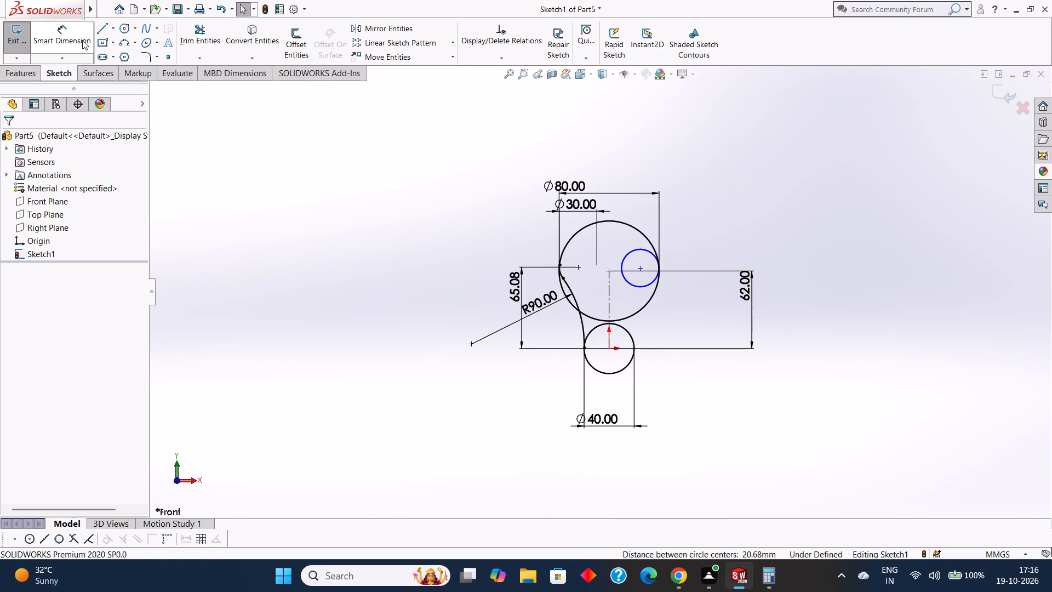
Dimension the right inner circle's diameter, placing the dimension above the large circle's 80 mm dimension.
left_click(80, 38)
left_click(628, 251)
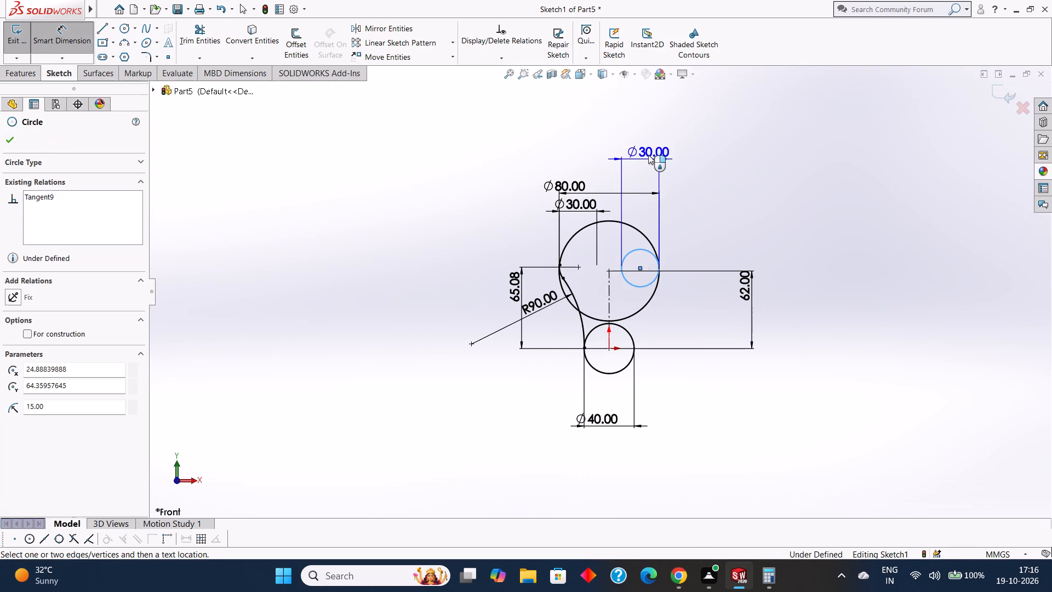
left_click(650, 149)
left_click(607, 130)
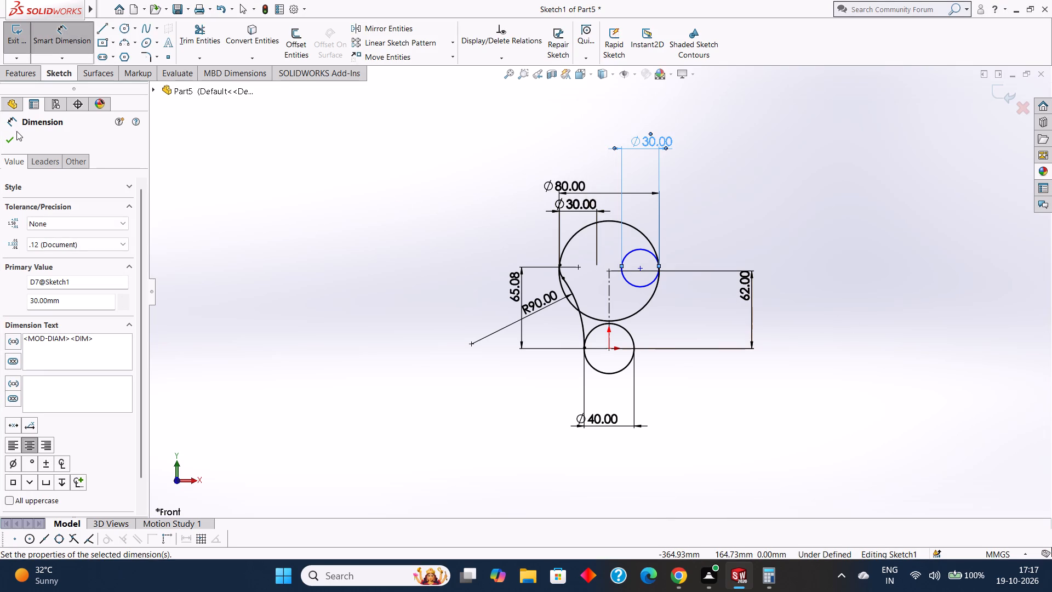
left_click(15, 135)
Sketch a three-point arc of radius 90 mm from the lower circle's right side to the right inner circle's lower right.
left_click(121, 41)
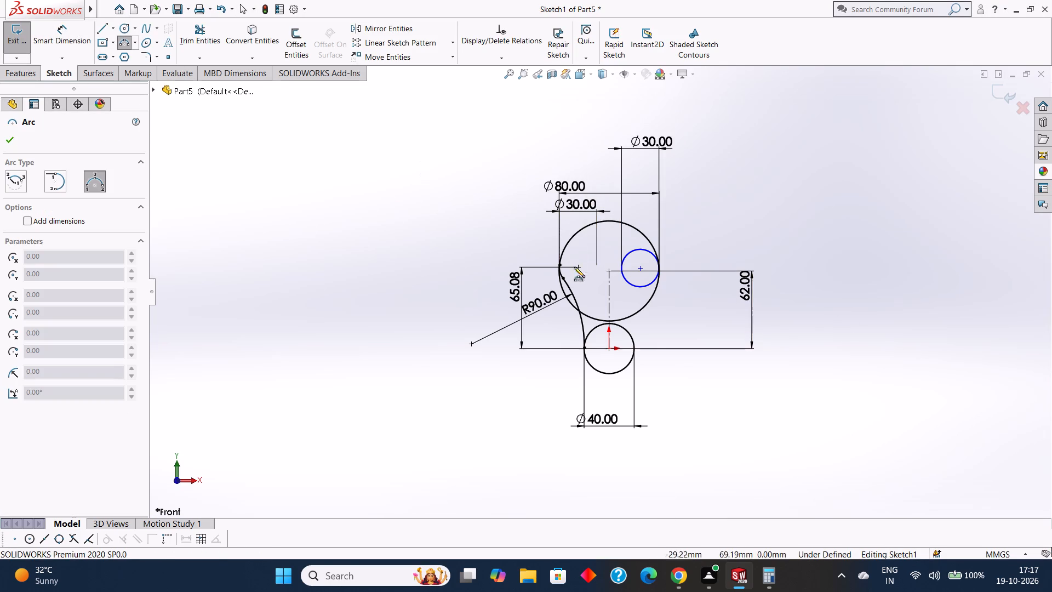
scroll(628, 312, "down", 4)
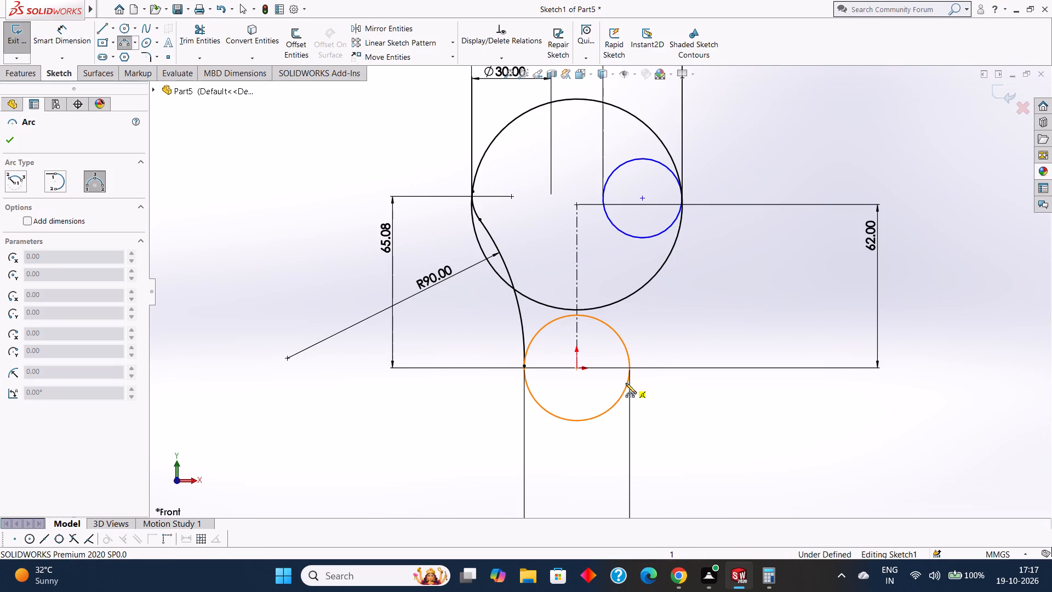
left_click(627, 385)
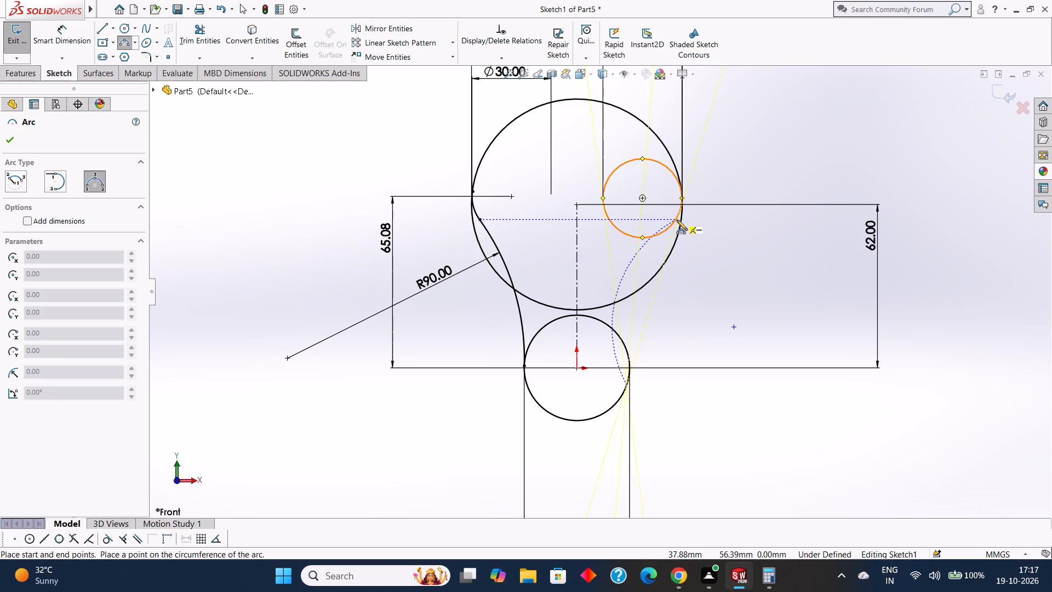
left_click(676, 221)
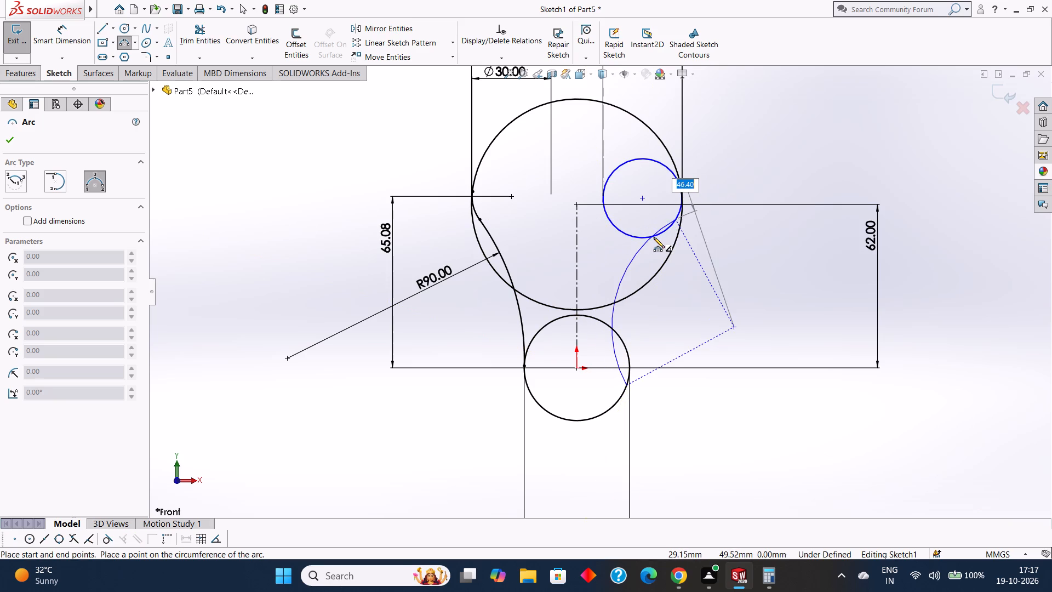
type("90")
key("Return")
key("Escape")
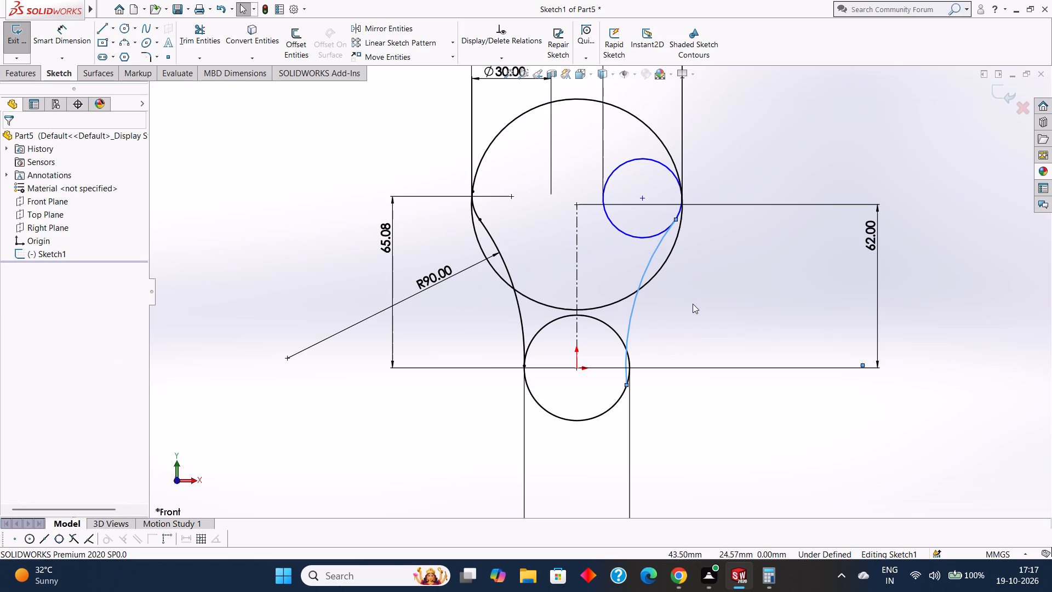
key("Escape")
Dimension the right connecting arc's radius, placing the dimension to the right of the arc.
left_click(63, 25)
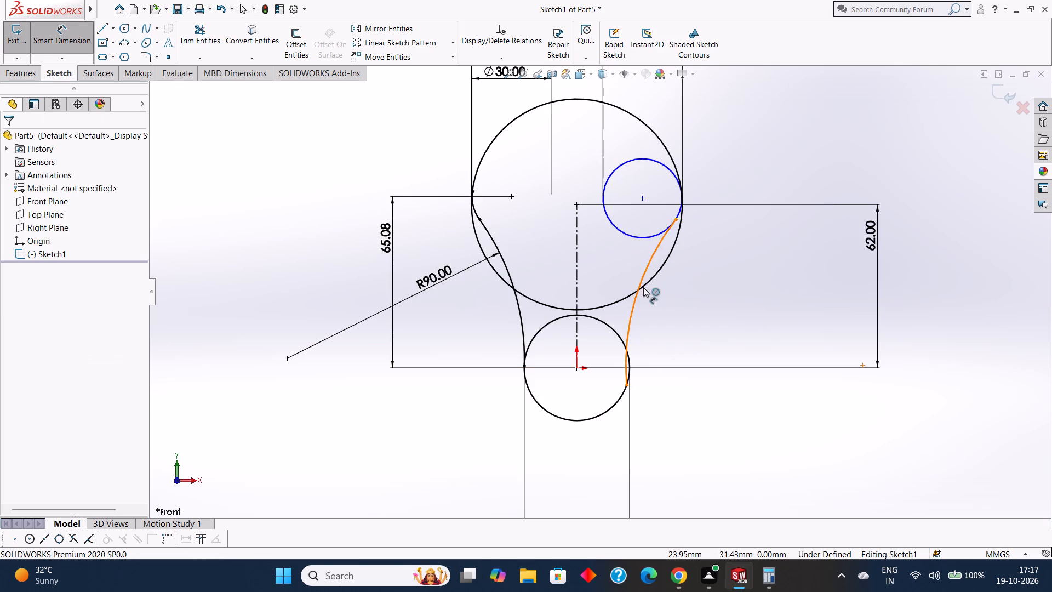
left_click(643, 271)
left_click(682, 295)
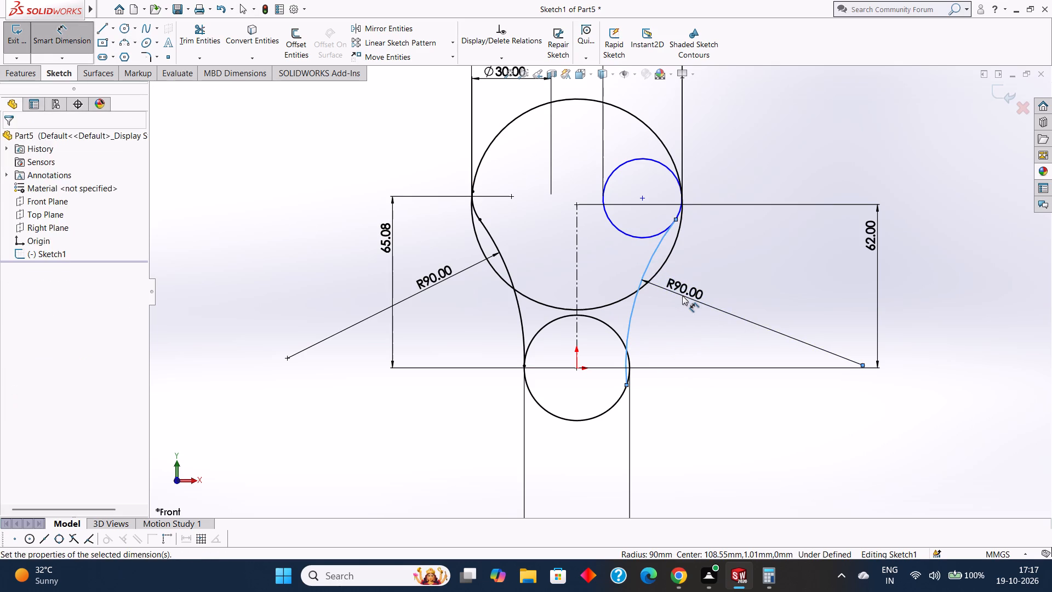
left_click(633, 277)
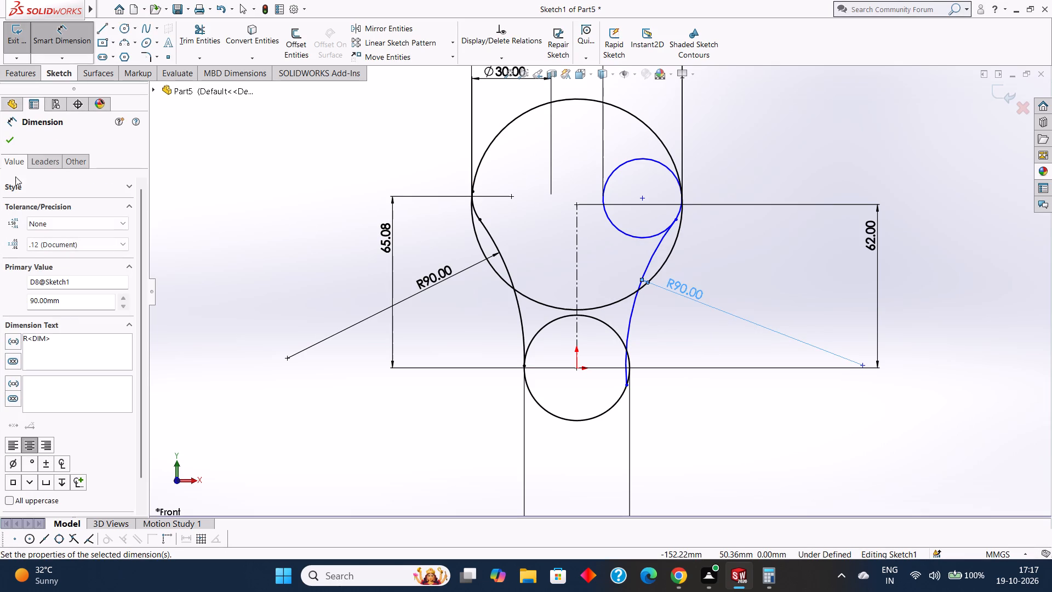
left_click(9, 142)
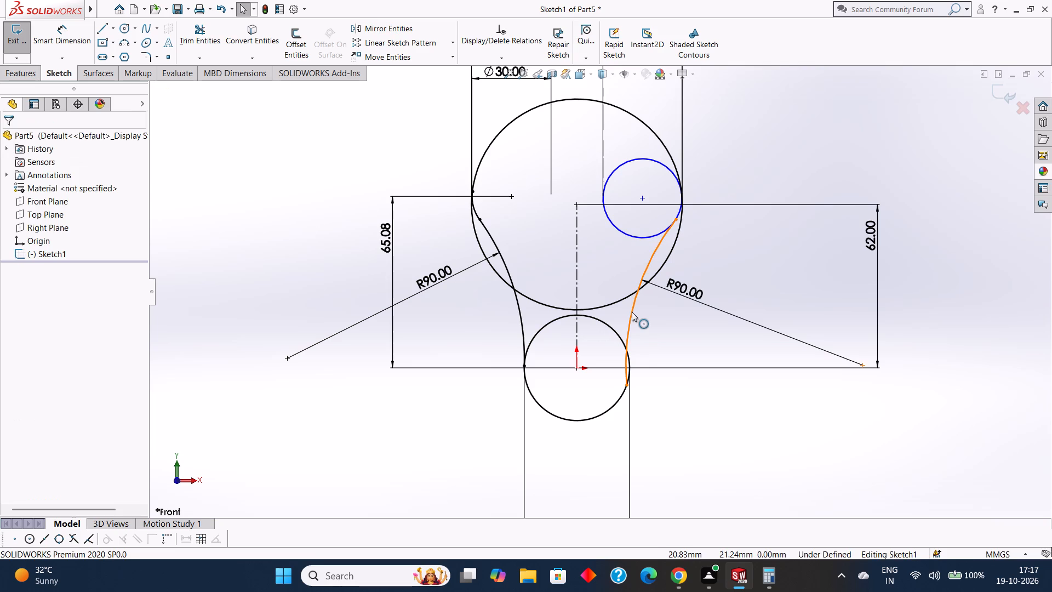
Make the right connecting arc tangent to the lower 40 mm circle.
left_click(632, 312)
left_click(613, 409, "ctrl")
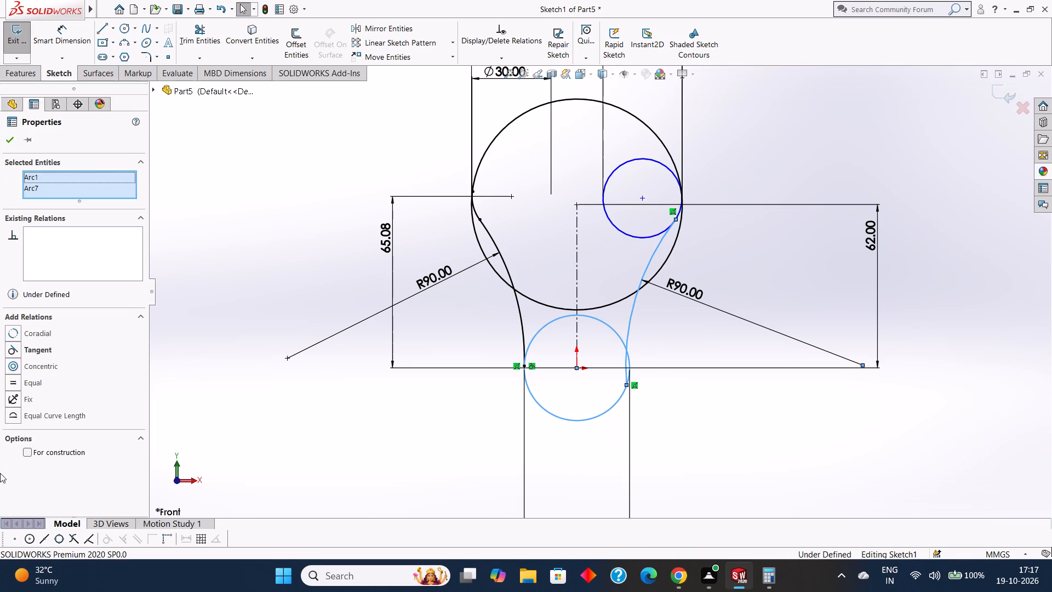
left_click(37, 349)
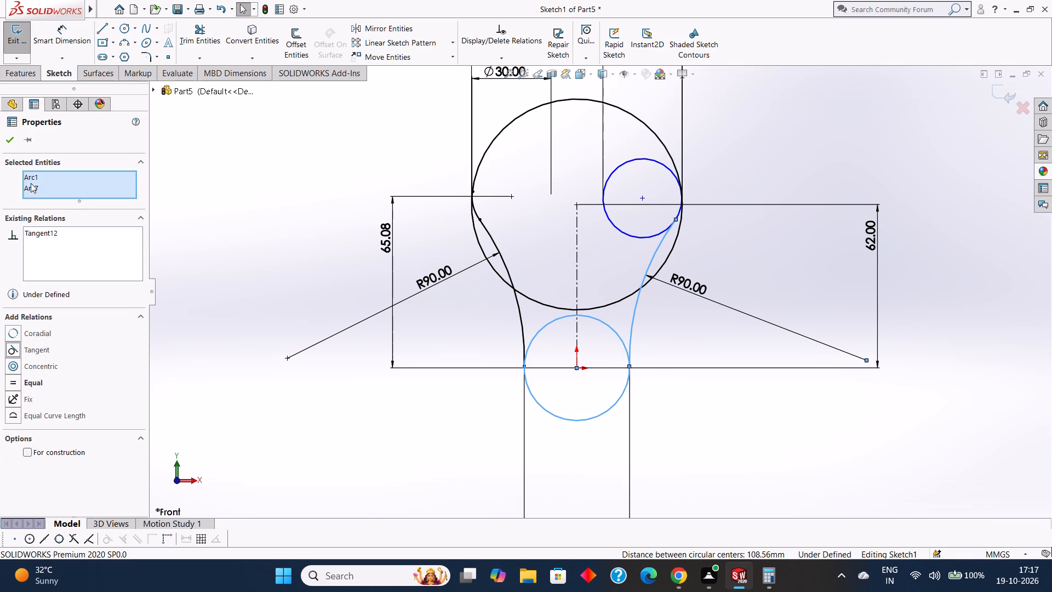
Make the right connecting arc tangent to the right inner circle.
left_click(12, 134)
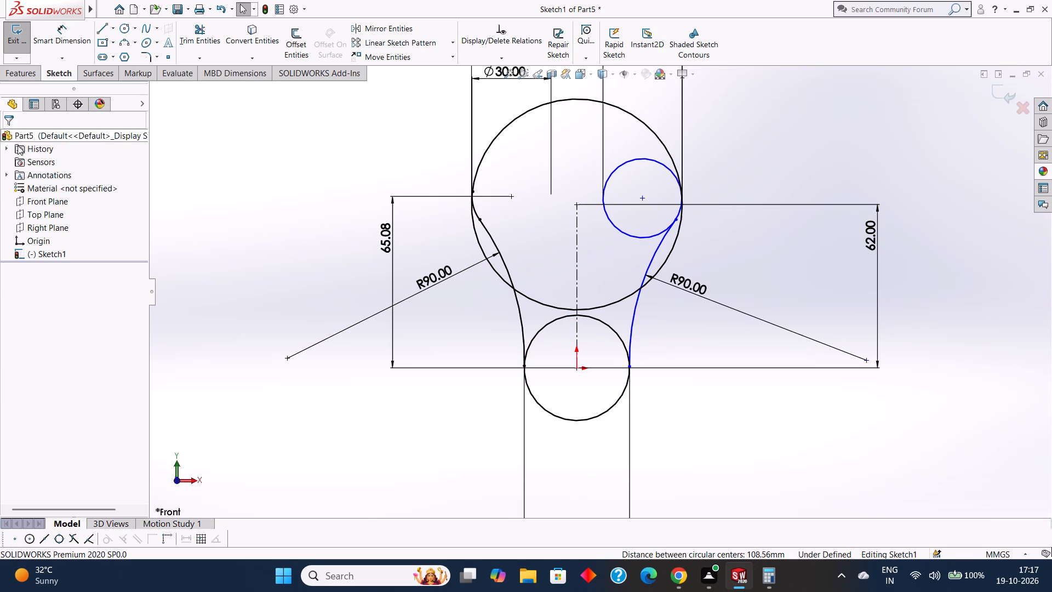
left_click(659, 249)
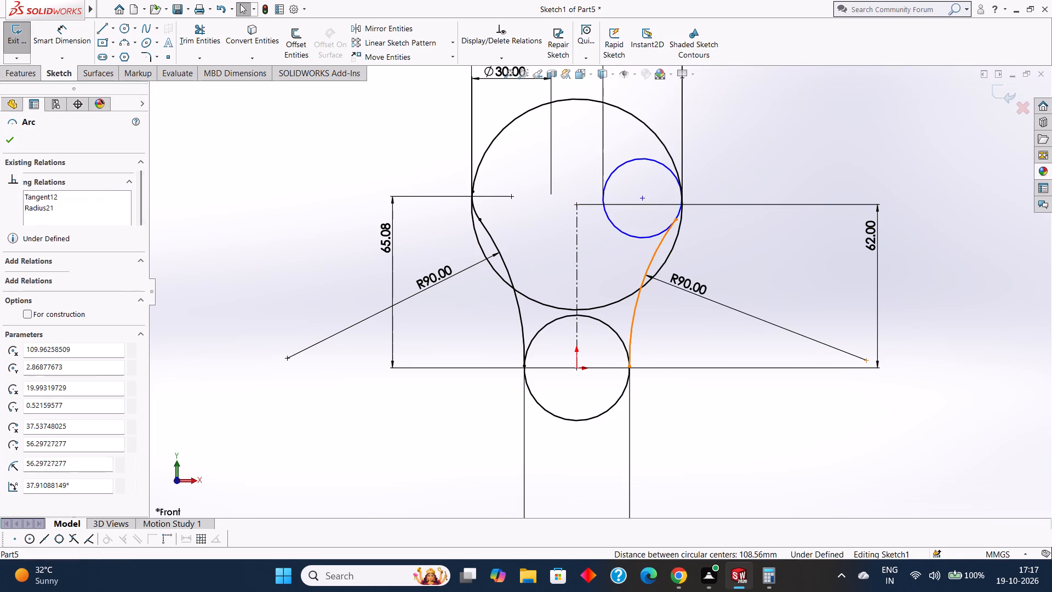
left_click(624, 231, "ctrl")
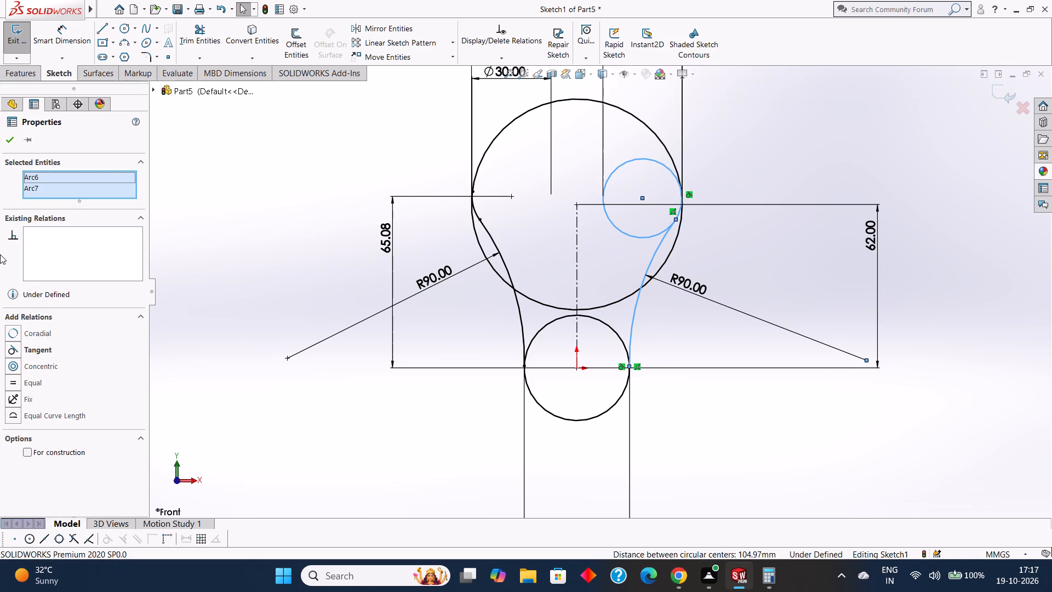
left_click(42, 350)
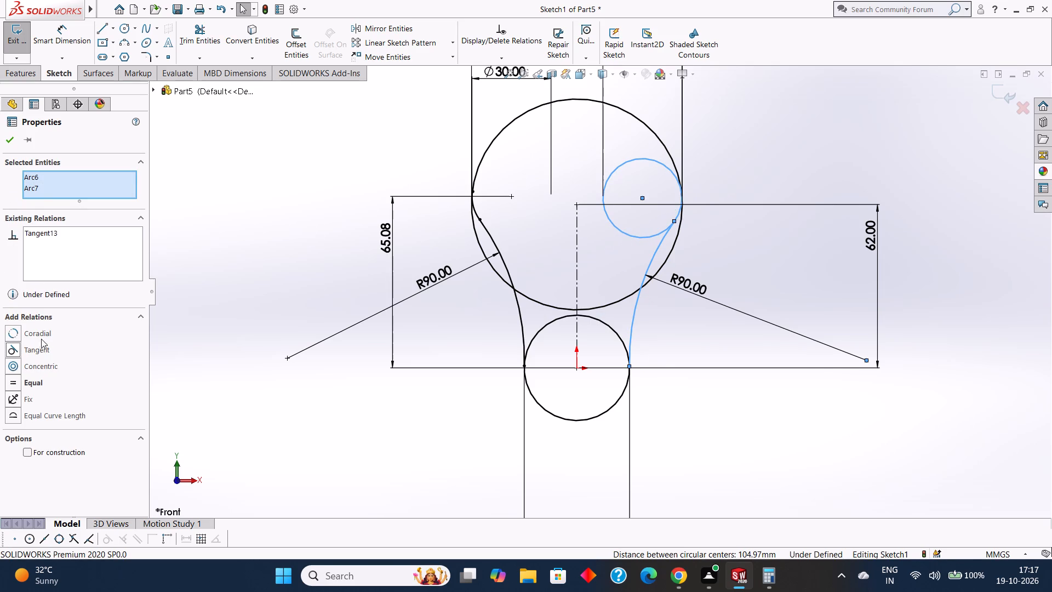
left_click(13, 140)
Dimension the vertical distance from the origin to the right inner circle's centre, placing it inside the 62 mm dimension.
scroll(545, 274, "up", 1)
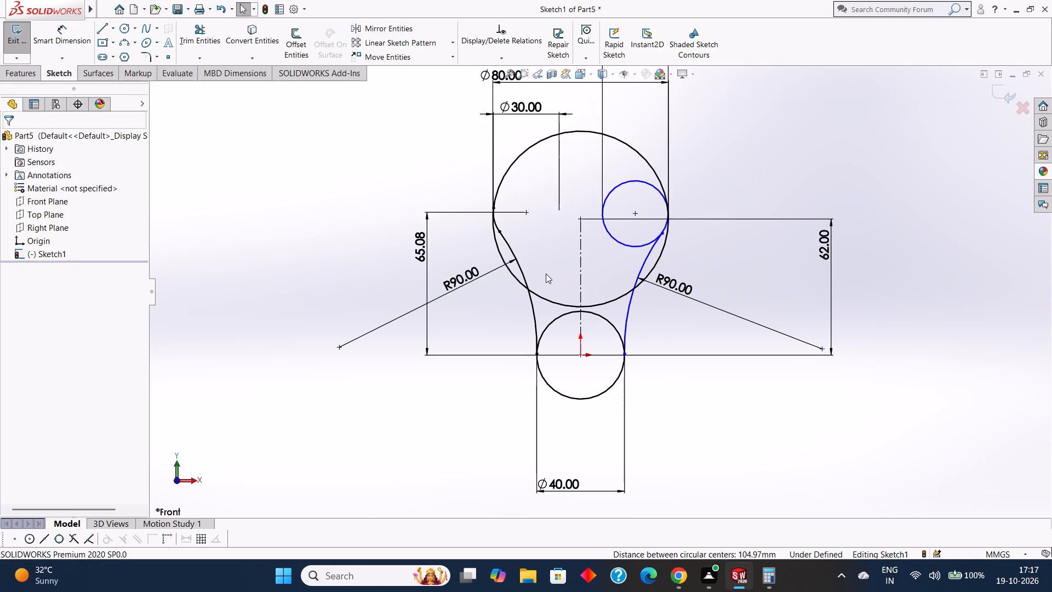
left_click(61, 27)
left_click(582, 357)
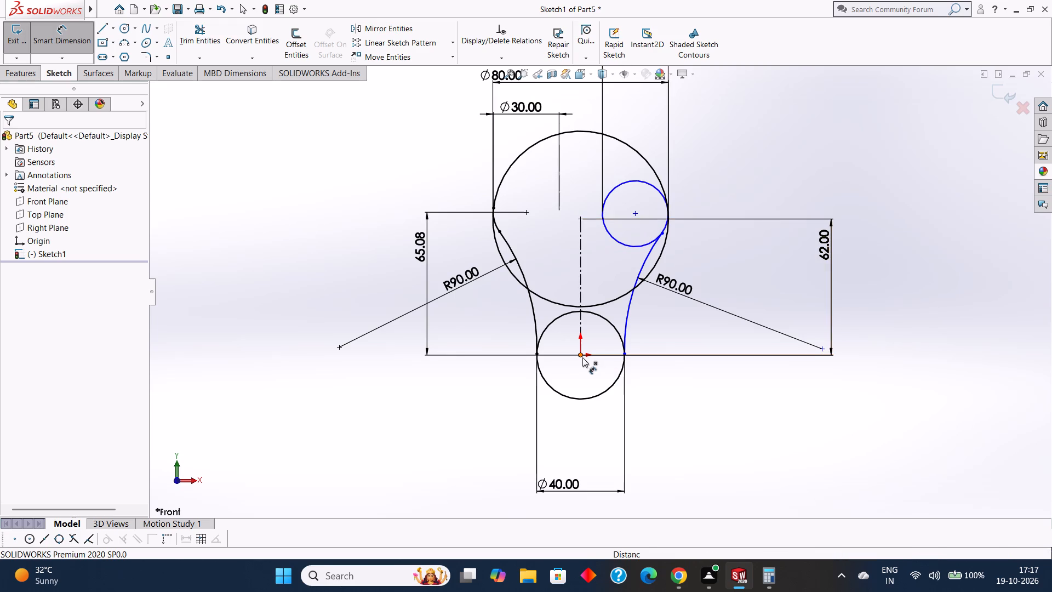
left_click(632, 213)
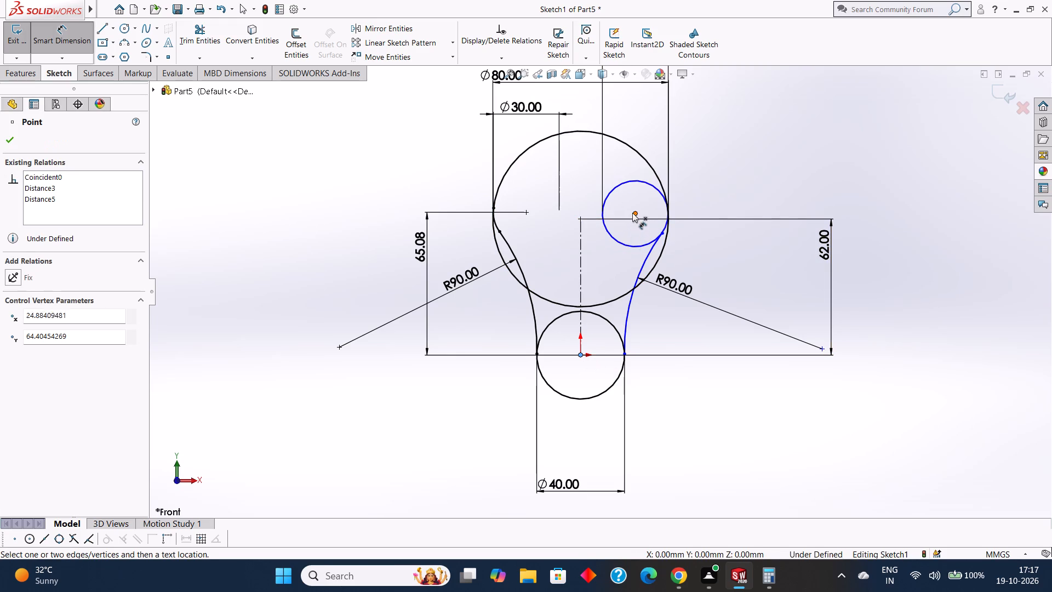
left_click(766, 249)
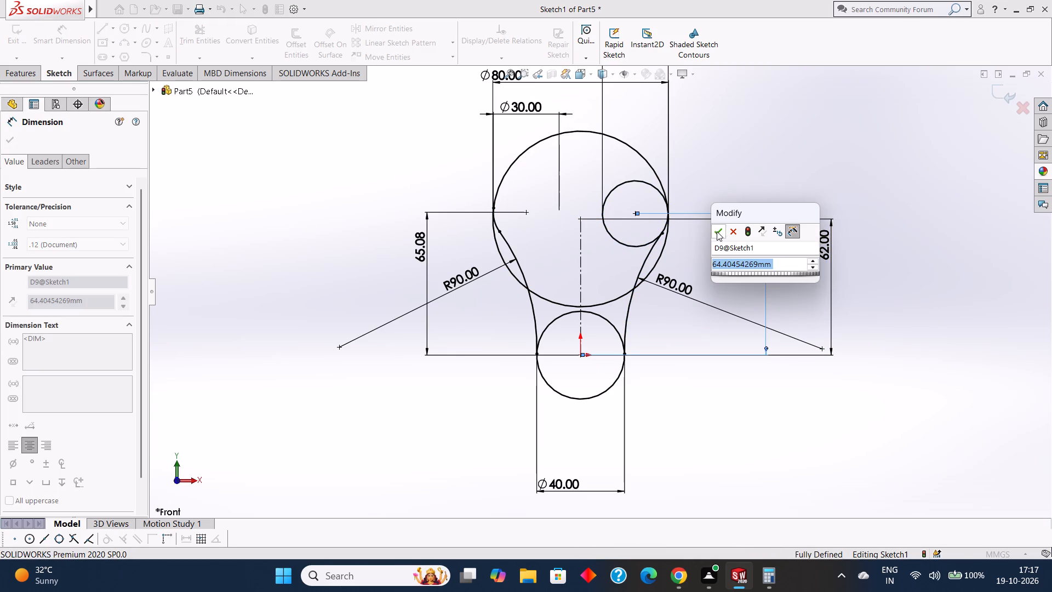
left_click(716, 229)
left_click(12, 149)
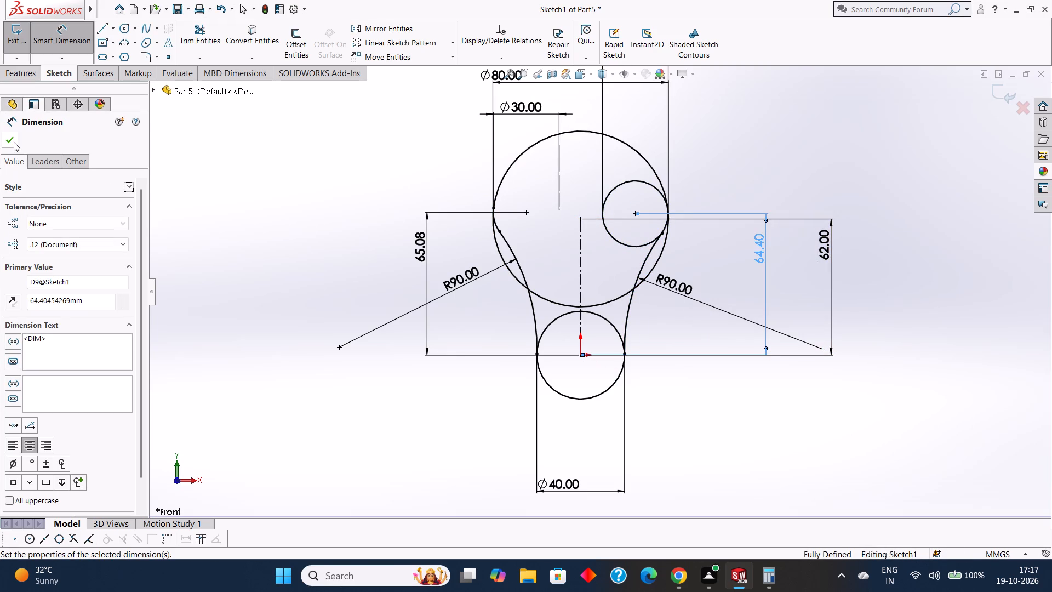
left_click(14, 142)
Trim away the inner portion of the right inner circle, keeping only its short blend arc beside the large circle.
left_click(179, 45)
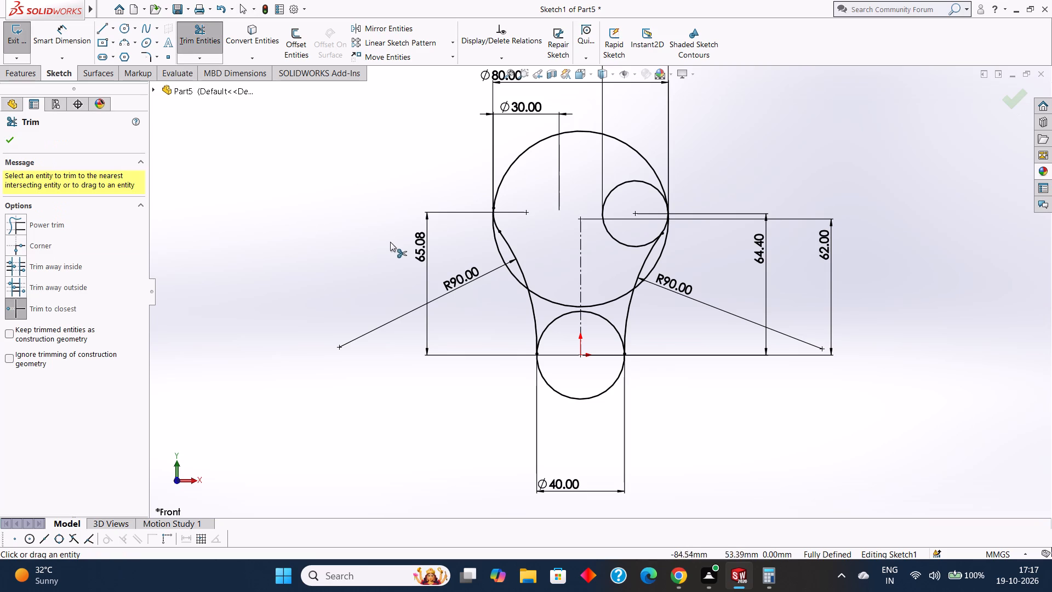
left_click(633, 185)
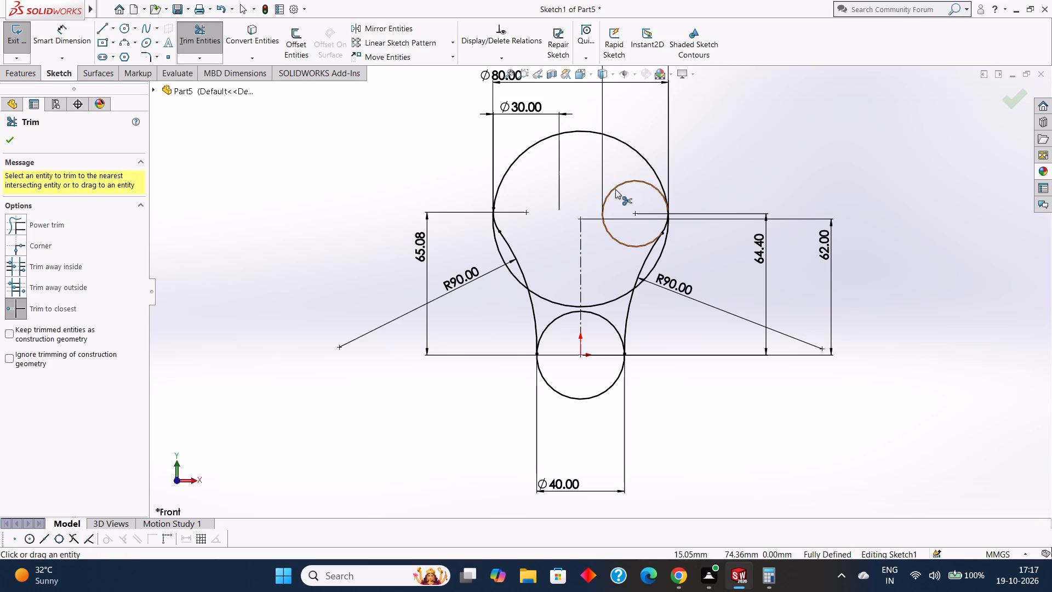
left_click(618, 184)
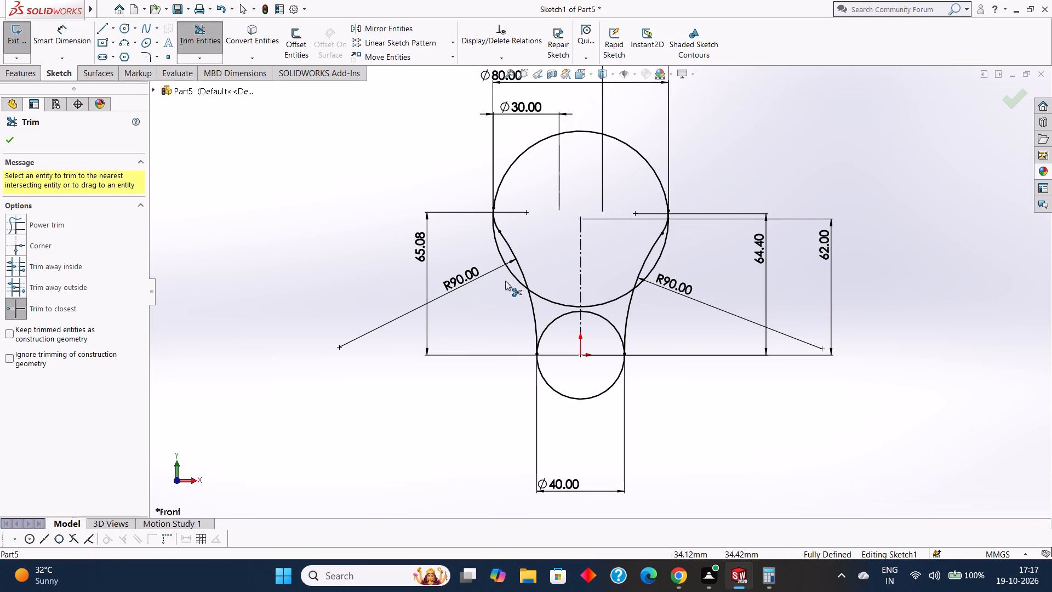
Trim away the lower portion of the 80 mm circle between the two connecting arcs' blends.
scroll(504, 289, "down", 1)
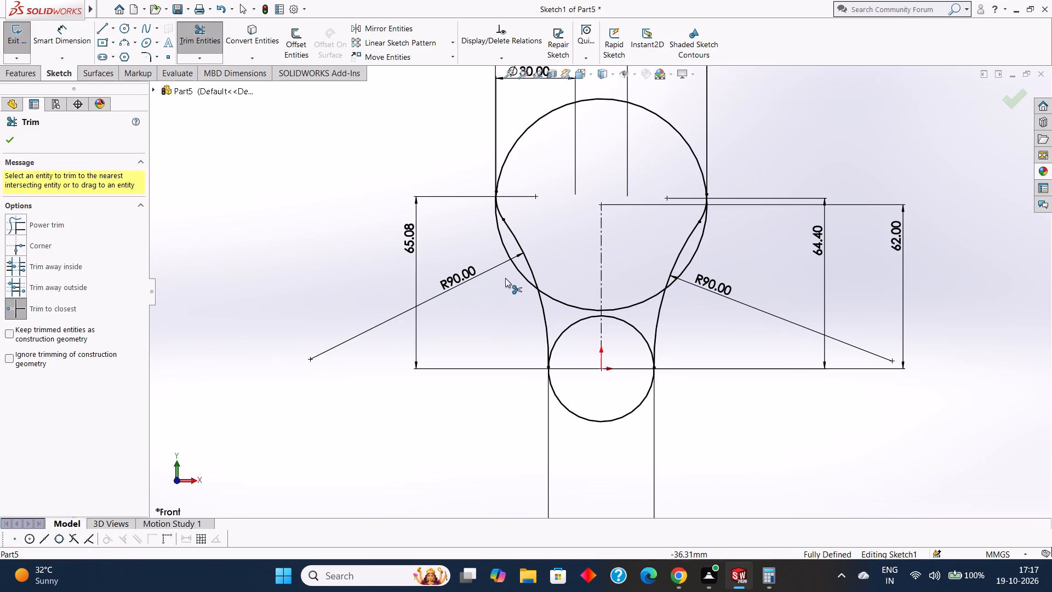
left_click(511, 260)
left_click(557, 300)
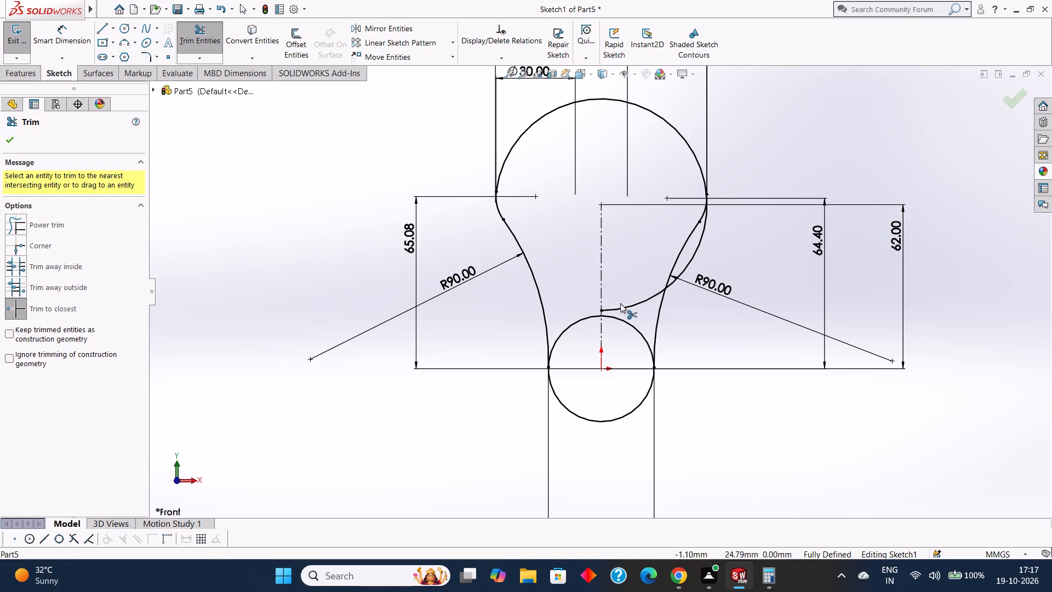
left_click(634, 303)
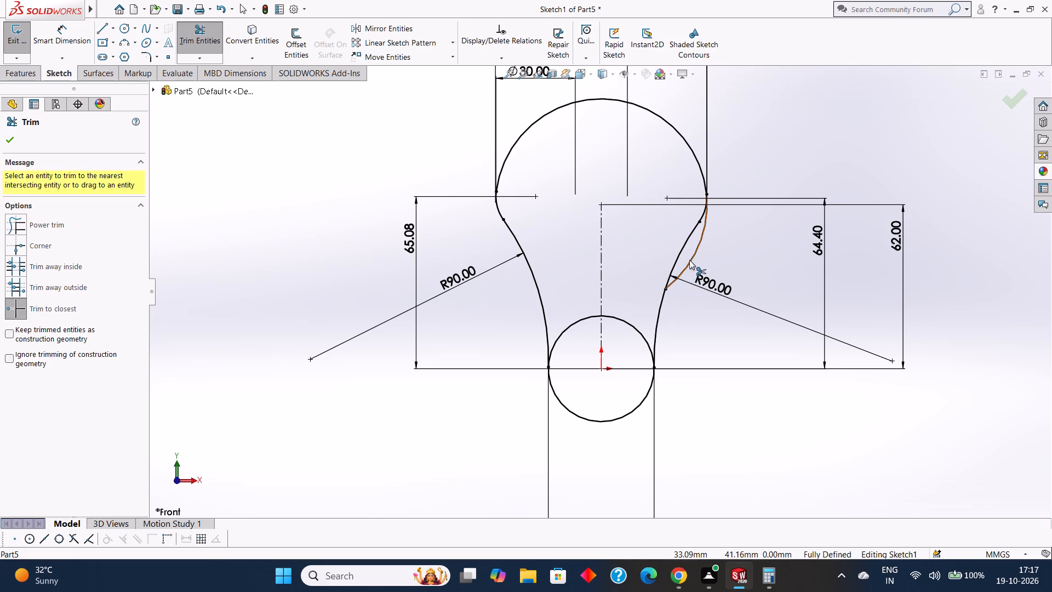
left_click(689, 260)
Trim away the upper half of the lower 40 mm circle to leave one closed outer profile.
scroll(689, 260, "up", 3)
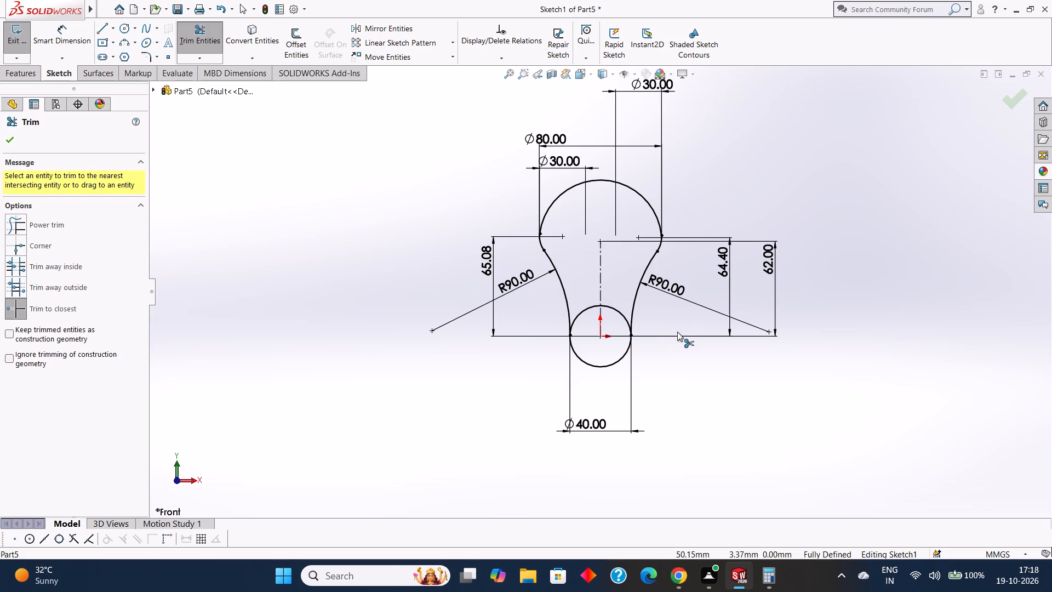
scroll(674, 332, "down", 1)
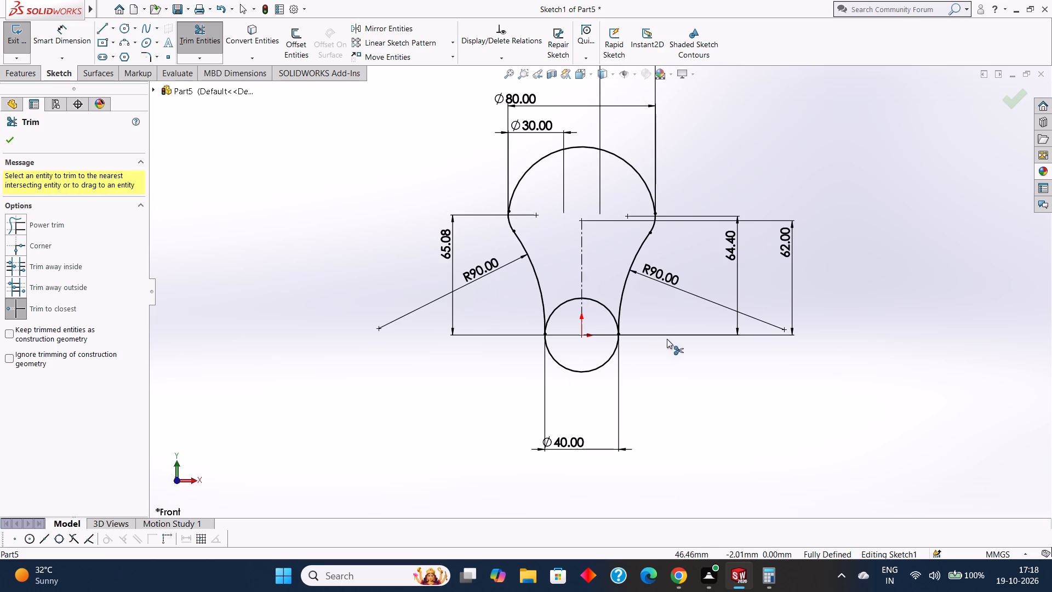
left_click(565, 305)
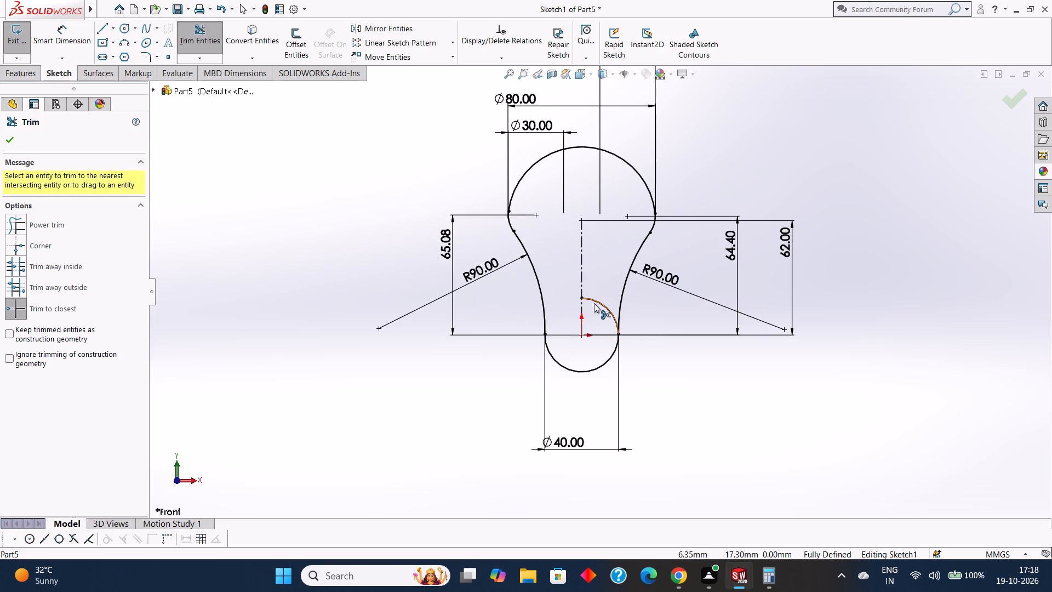
left_click(594, 303)
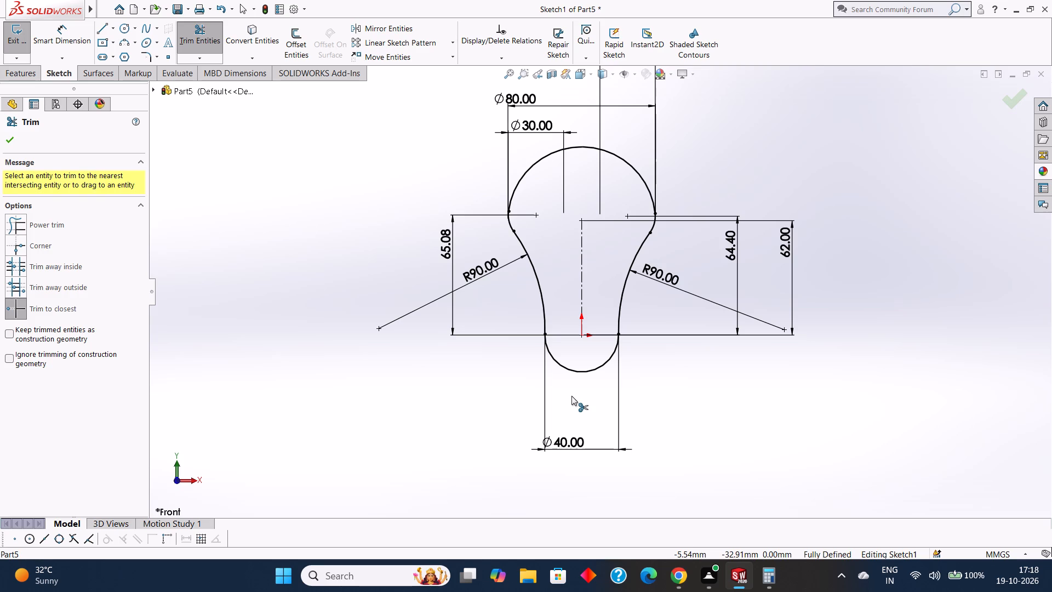
key("Escape")
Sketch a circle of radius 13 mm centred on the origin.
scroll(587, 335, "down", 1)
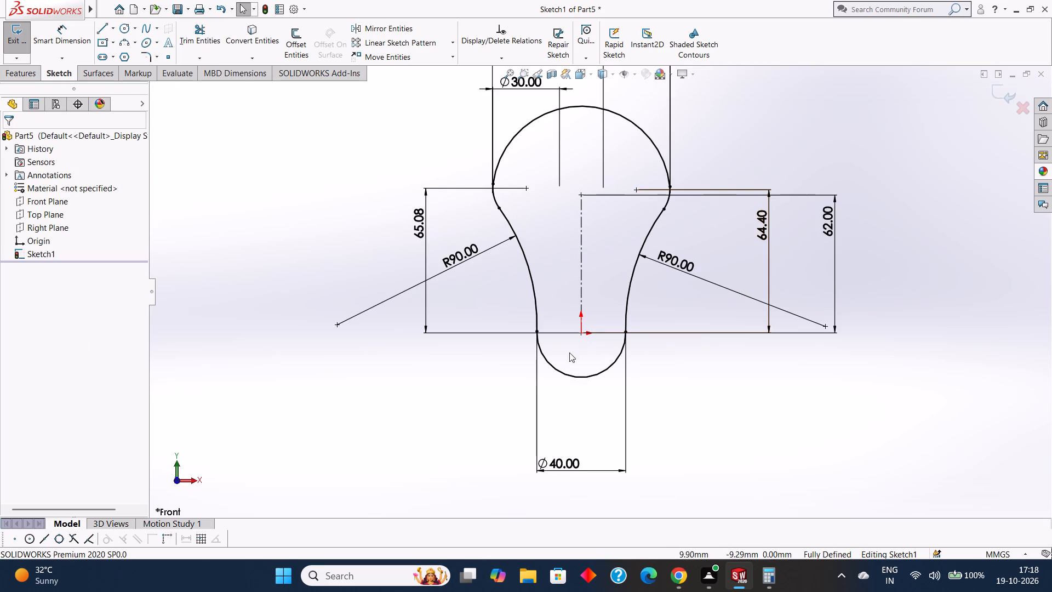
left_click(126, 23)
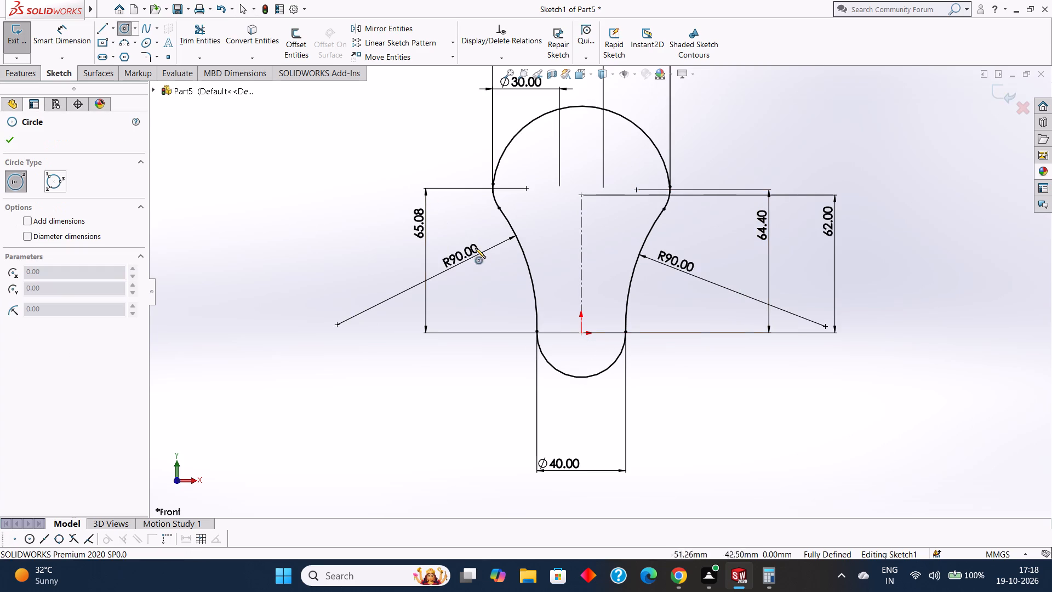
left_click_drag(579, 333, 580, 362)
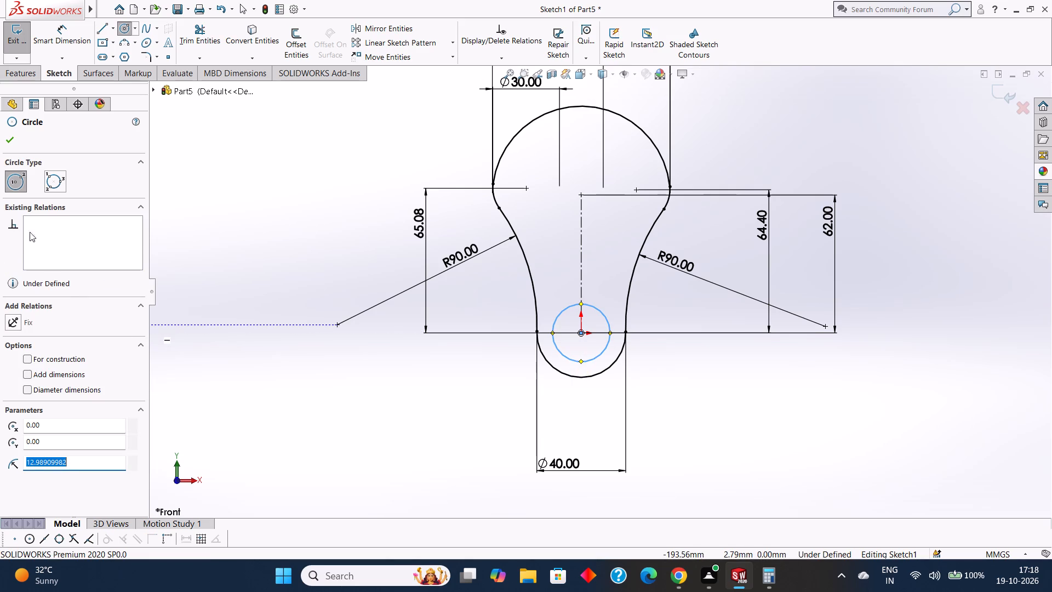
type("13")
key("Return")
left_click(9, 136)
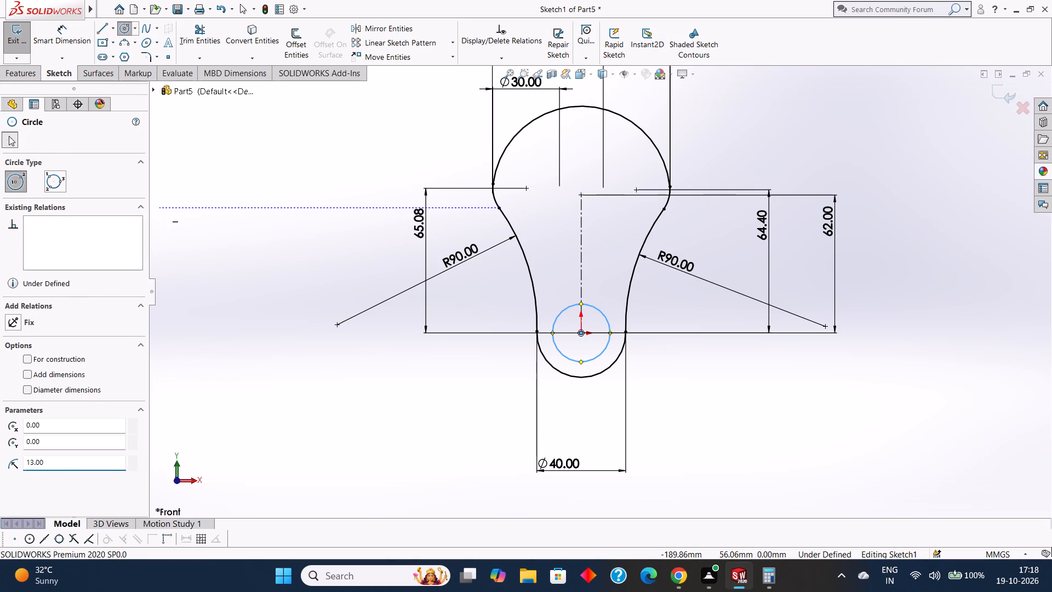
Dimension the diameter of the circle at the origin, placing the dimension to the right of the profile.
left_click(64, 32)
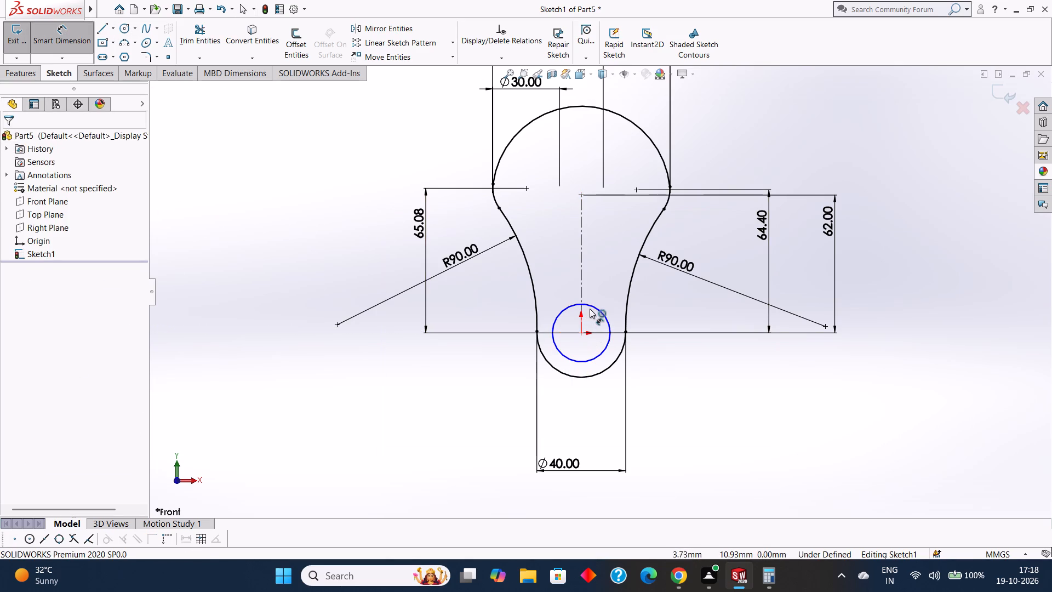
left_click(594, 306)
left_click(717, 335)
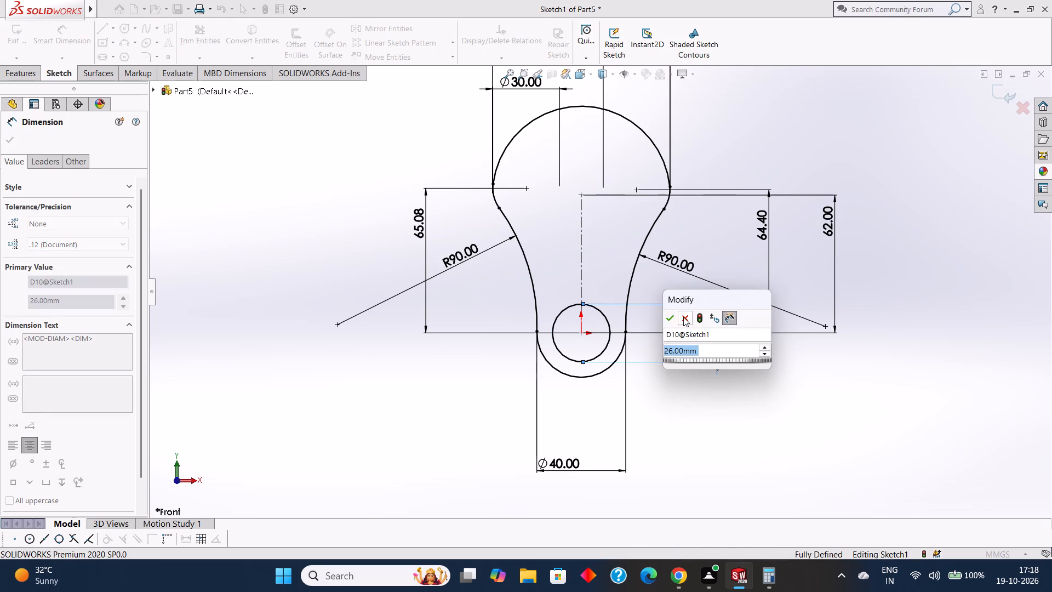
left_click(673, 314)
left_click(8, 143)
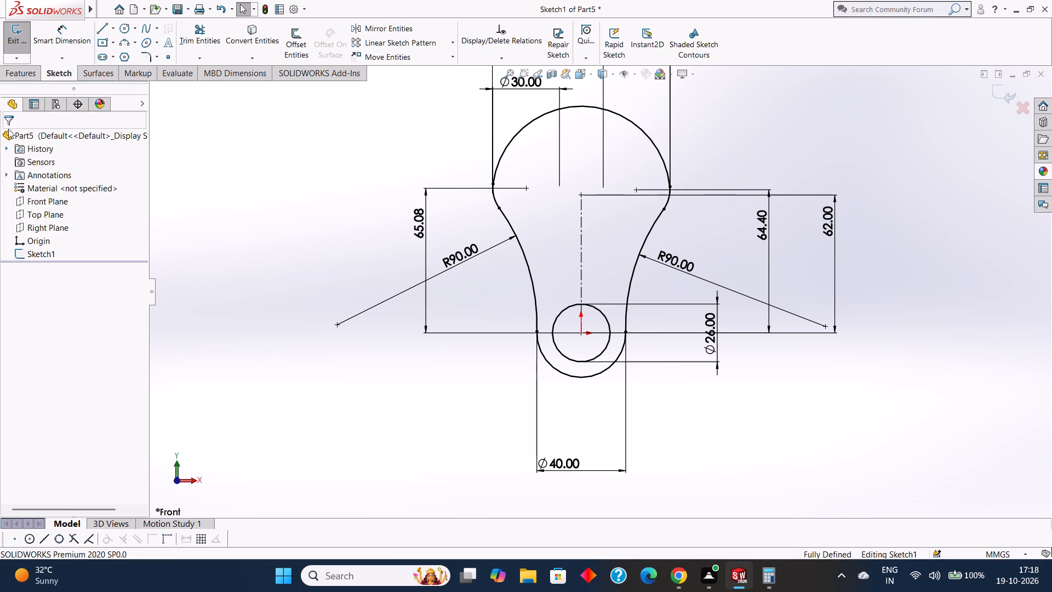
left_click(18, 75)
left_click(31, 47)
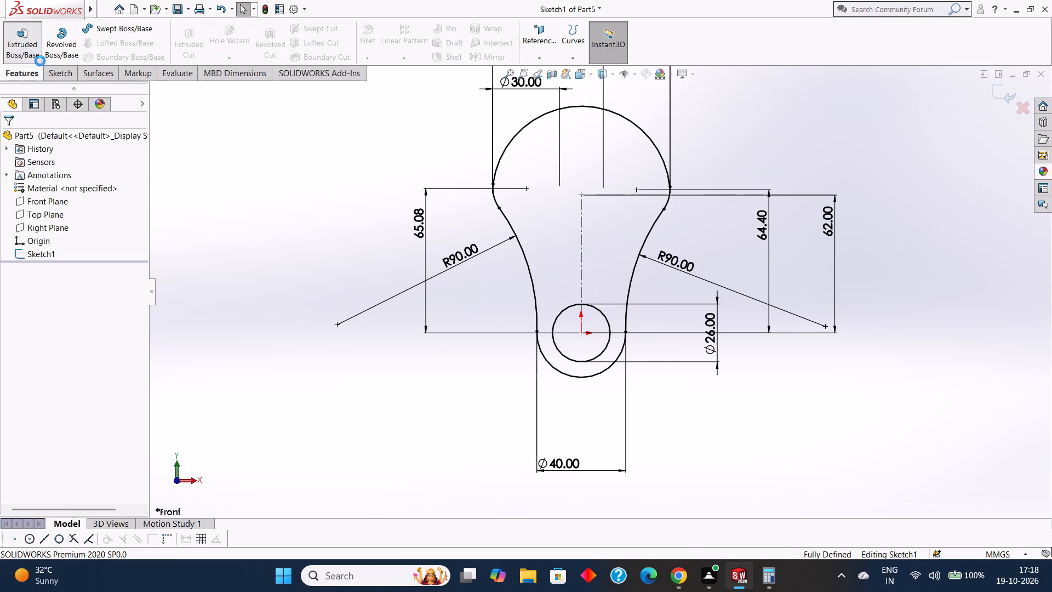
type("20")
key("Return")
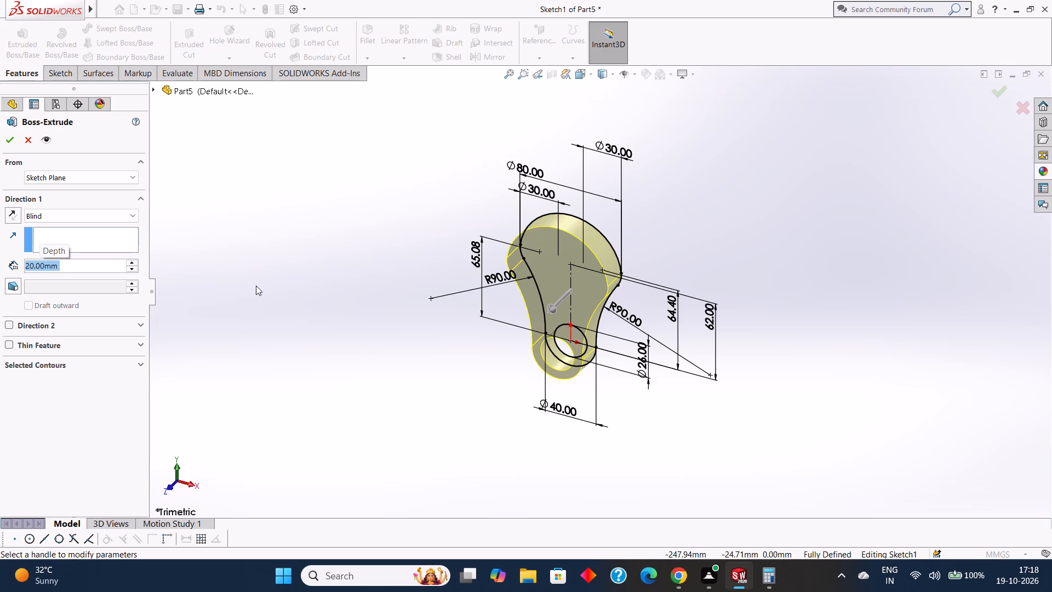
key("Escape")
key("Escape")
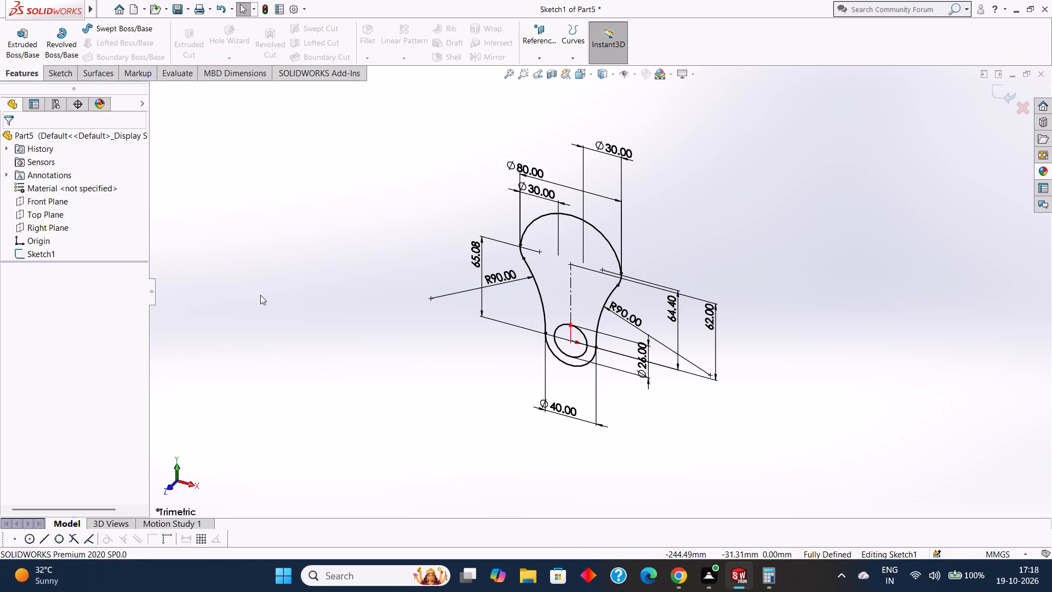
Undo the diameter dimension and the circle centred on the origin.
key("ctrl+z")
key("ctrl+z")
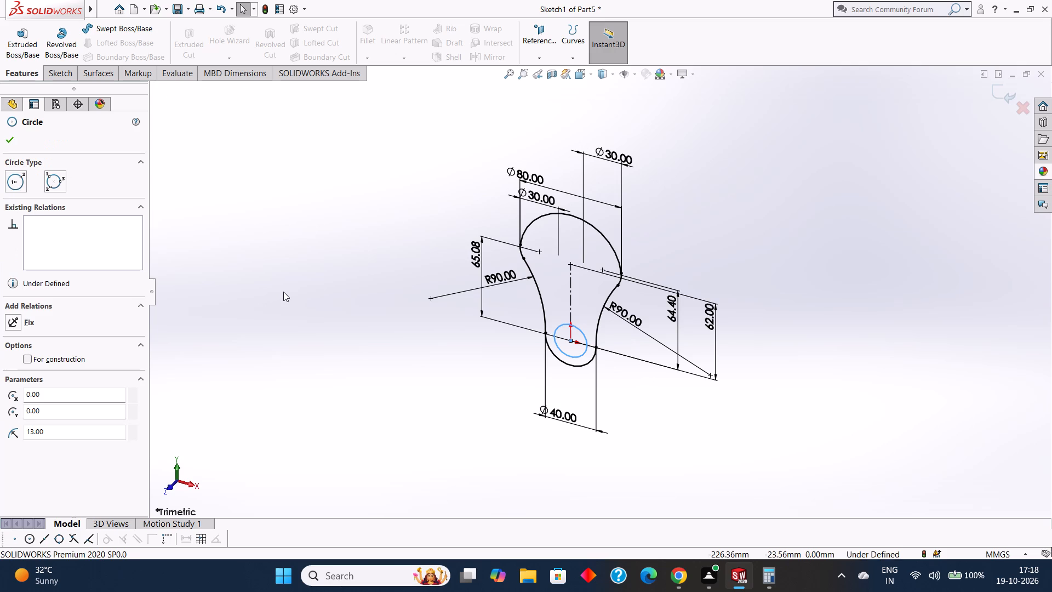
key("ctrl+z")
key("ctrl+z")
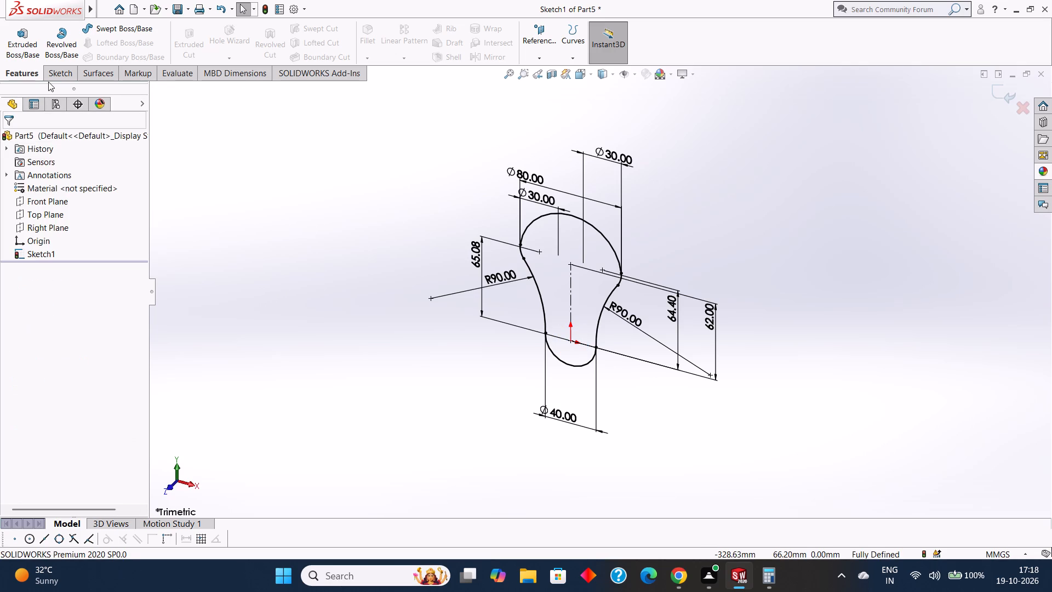
Extrude the closed outer profile as a blind boss with a depth of 20 mm.
left_click(28, 50)
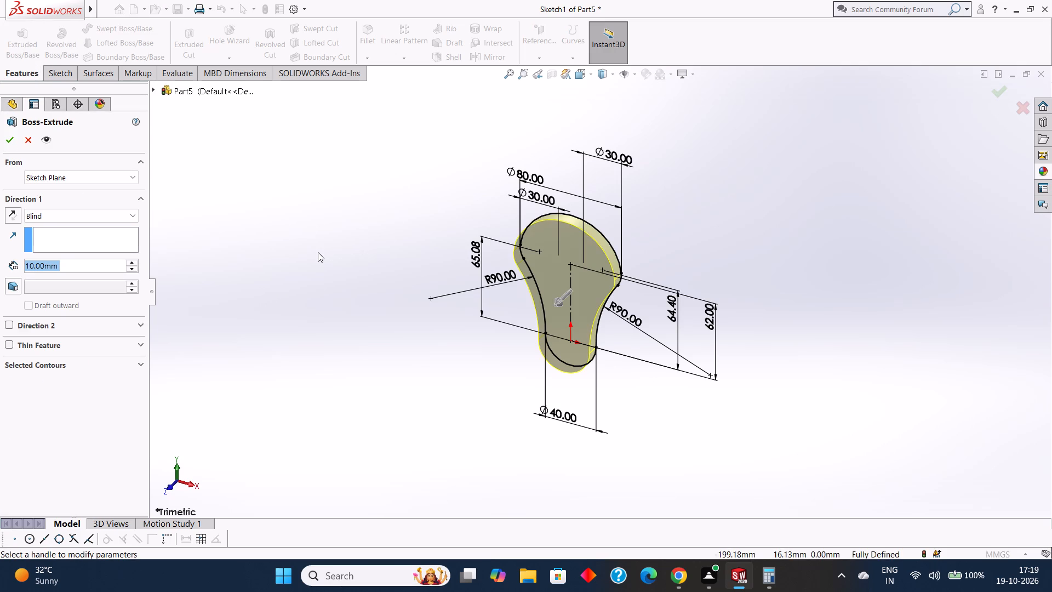
type("20")
key("Return")
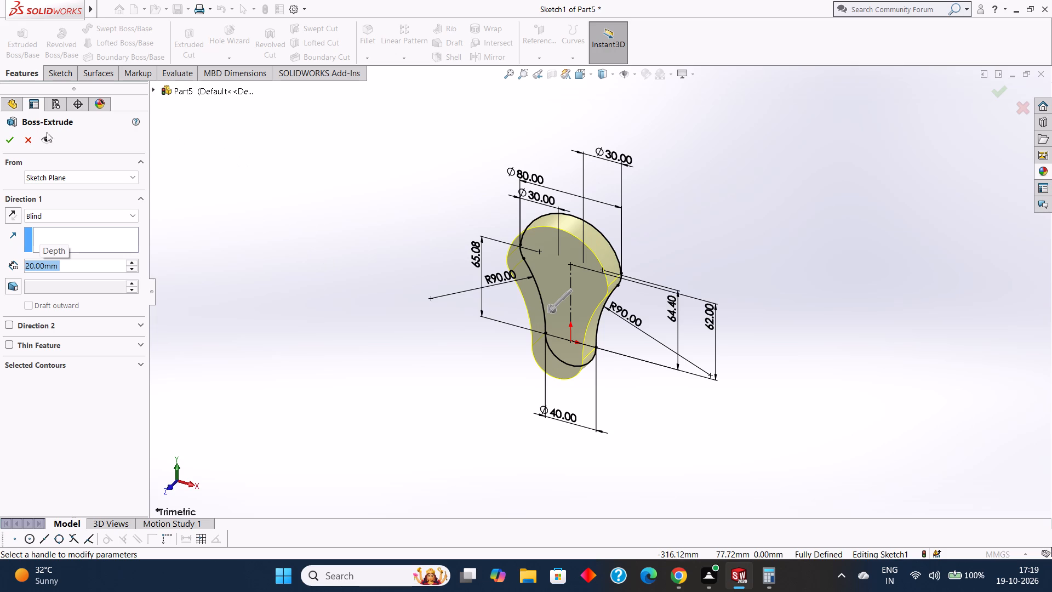
left_click(13, 139)
left_click(305, 289)
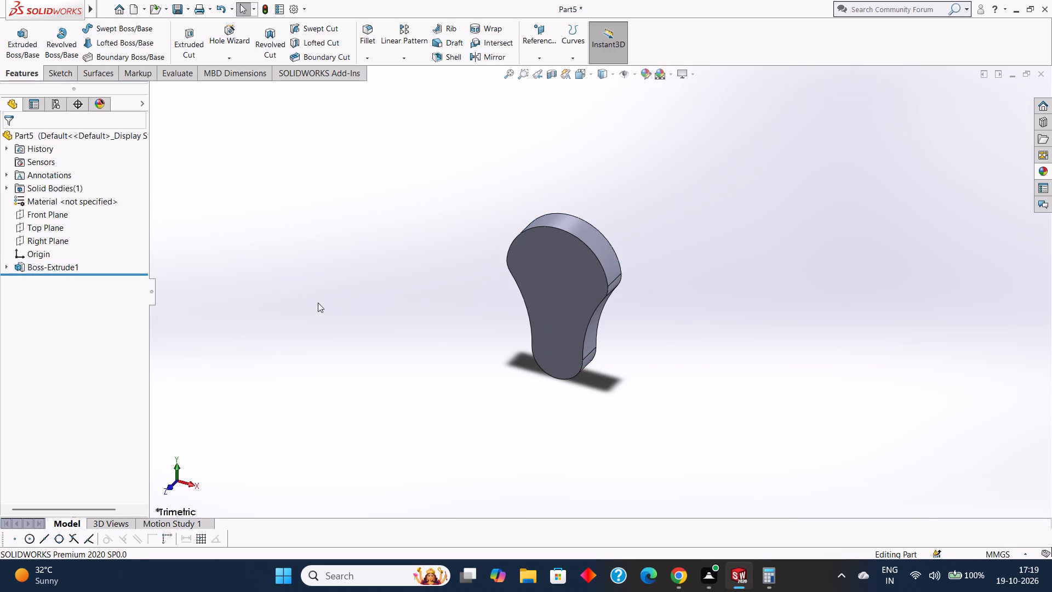
middle_click_drag(330, 327, 275, 279)
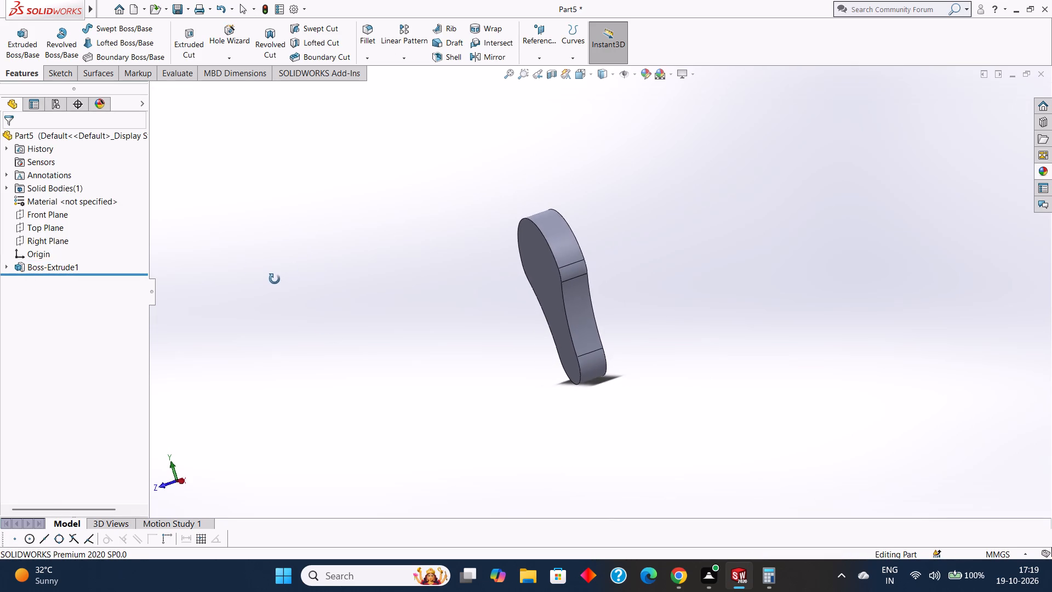
Examine the extruded plate from several angles, checking its front face and side walls.
middle_click_drag(275, 279, 281, 279)
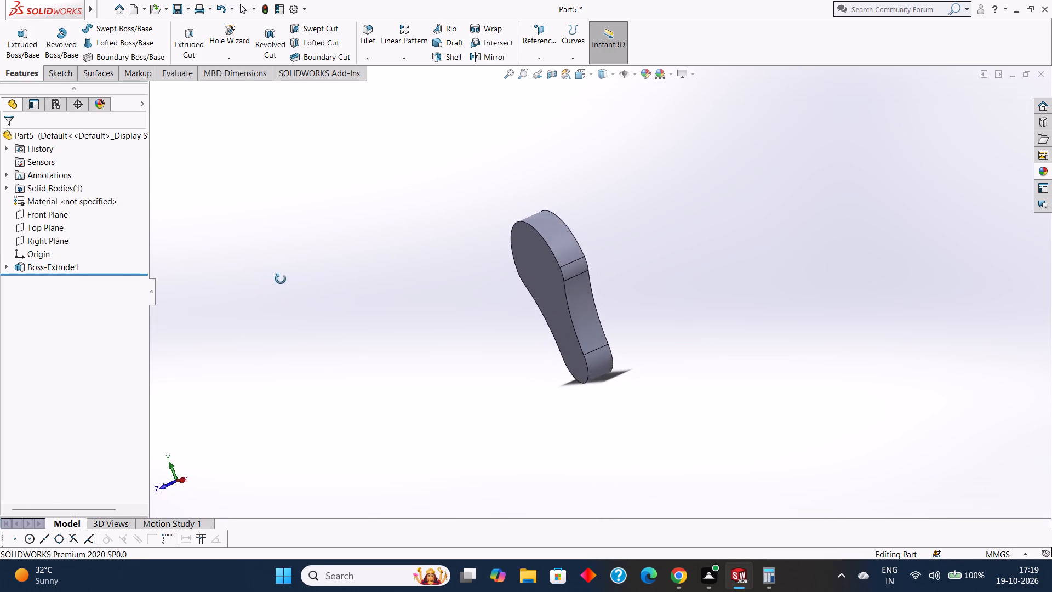
middle_click_drag(281, 279, 254, 269)
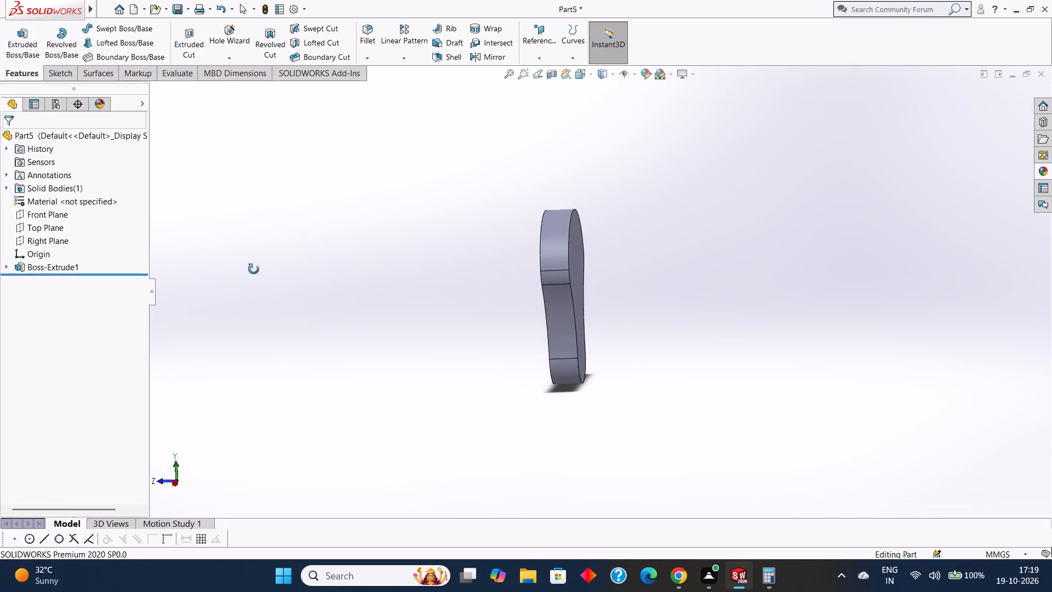
middle_click_drag(254, 269, 288, 271)
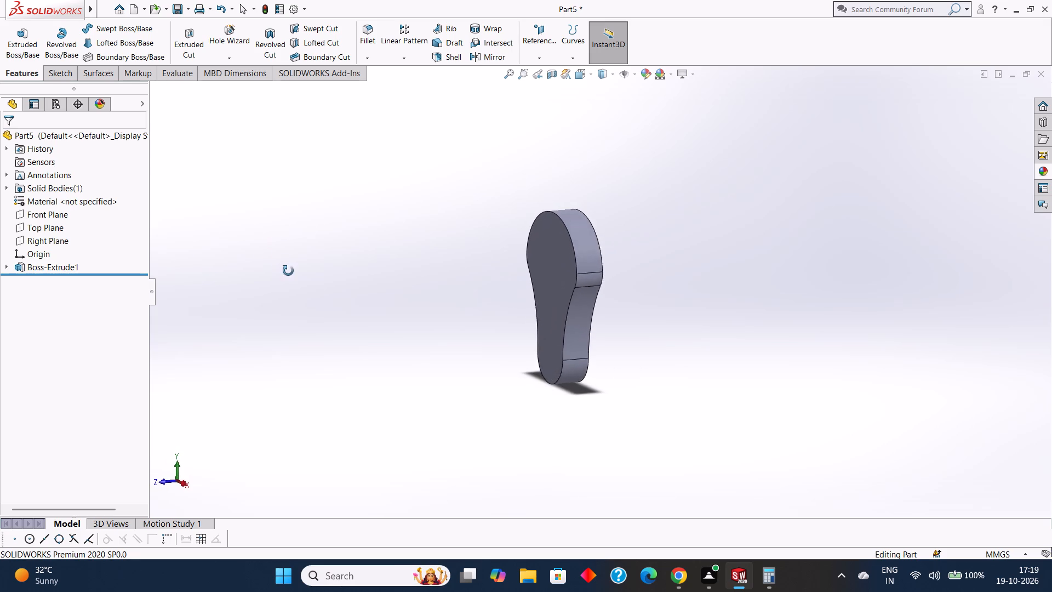
middle_click_drag(288, 271, 273, 278)
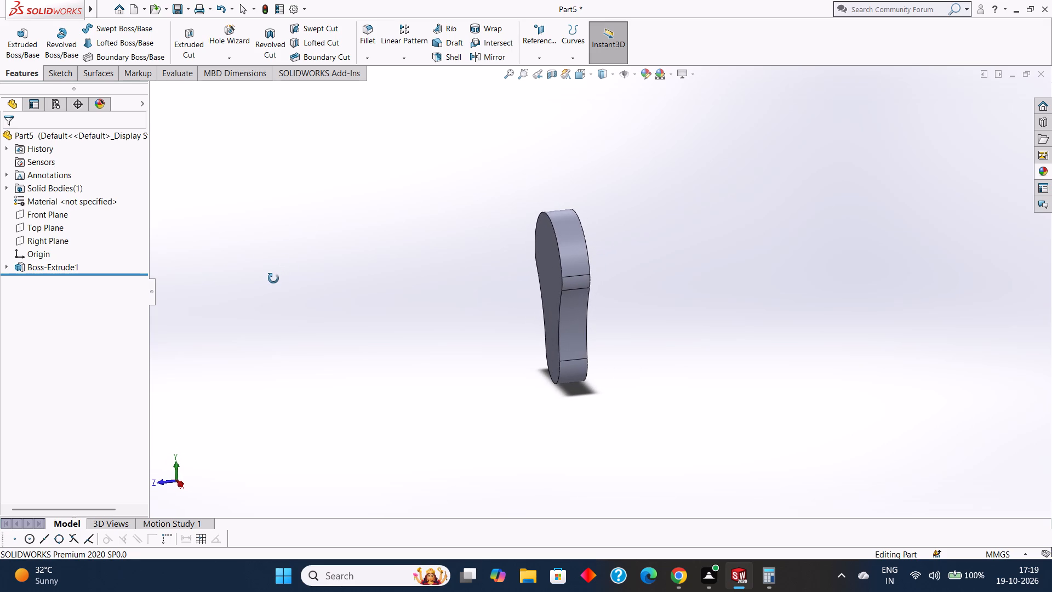
middle_click_drag(273, 278, 274, 278)
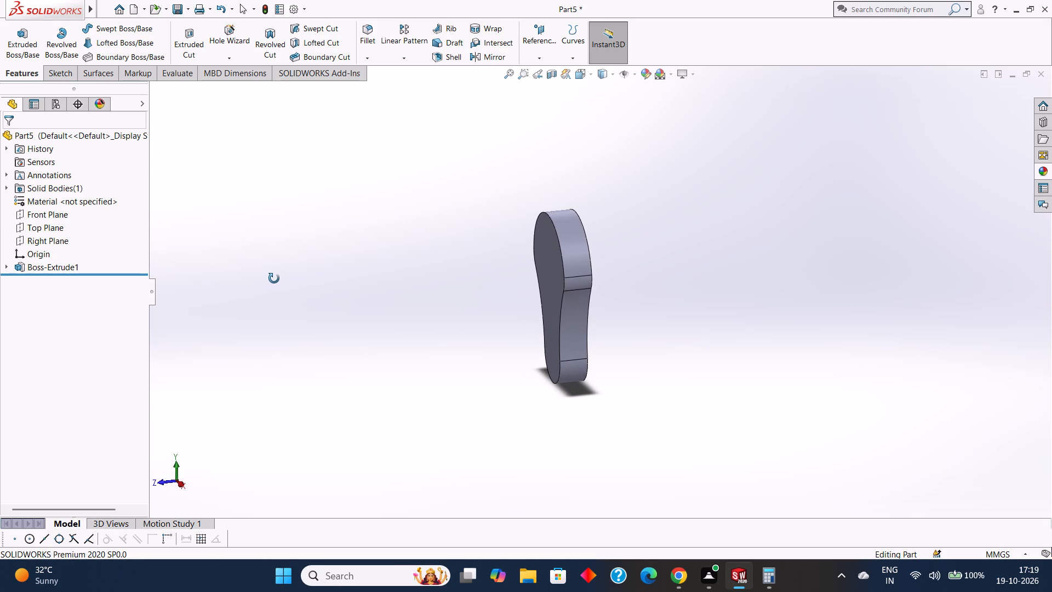
middle_click_drag(274, 278, 283, 276)
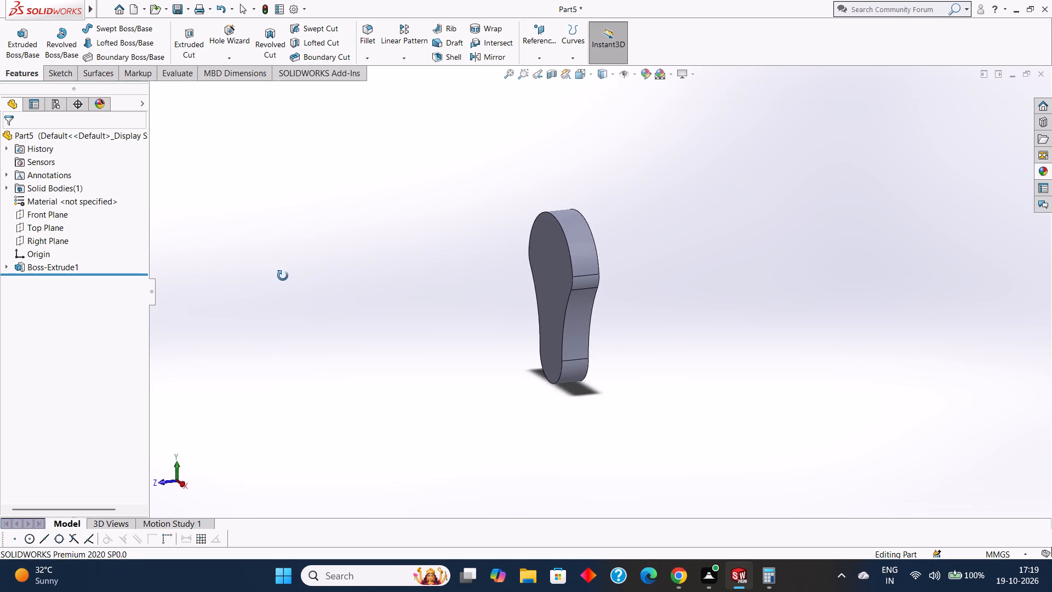
middle_click_drag(283, 276, 287, 265)
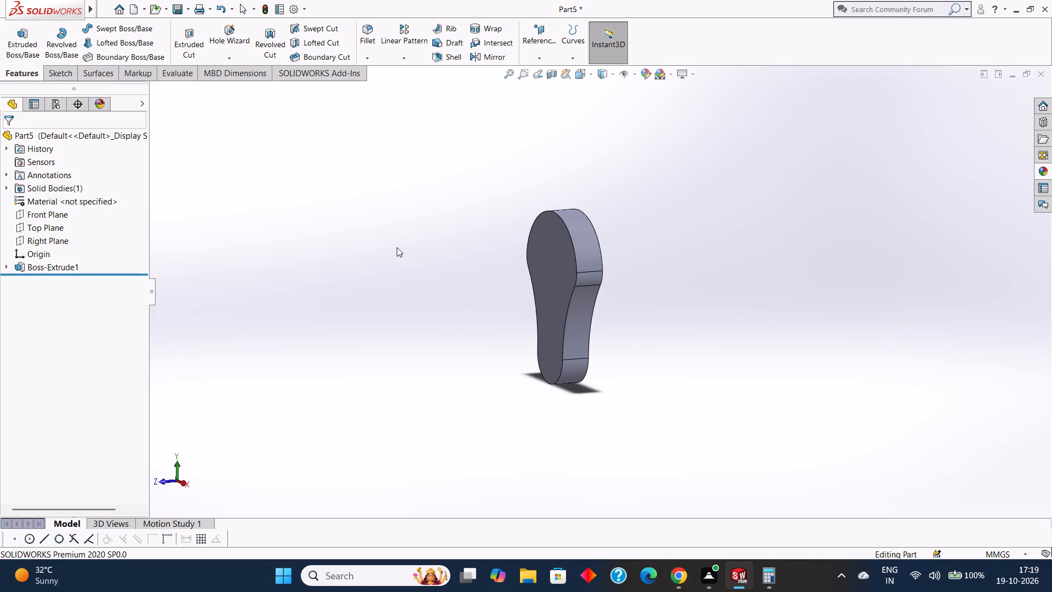
scroll(609, 235, "down", 3)
scroll(596, 274, "up", 5)
middle_click_drag(531, 301, 531, 301)
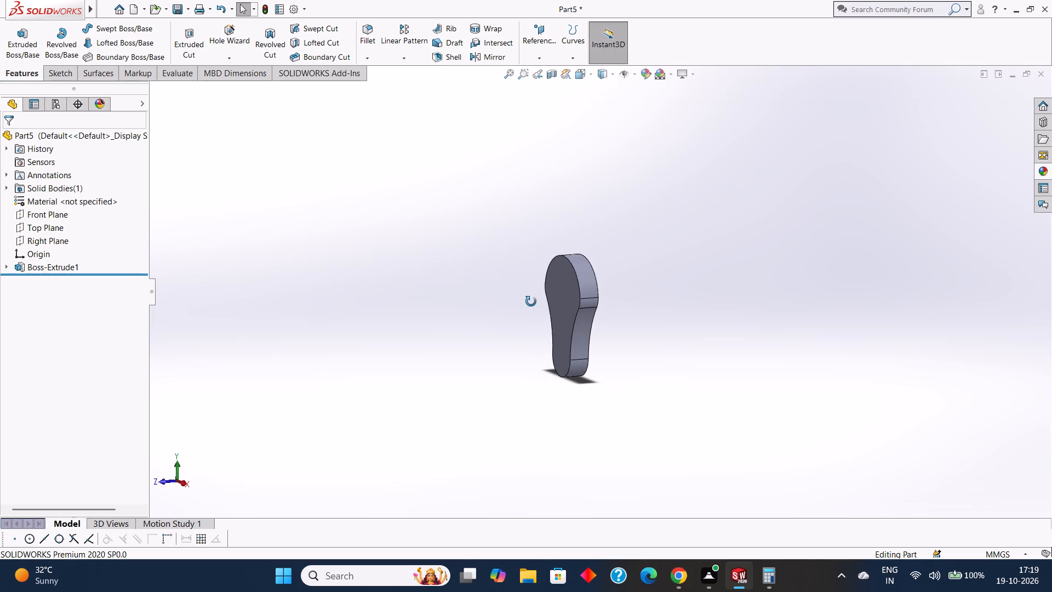
middle_click_drag(531, 301, 545, 298)
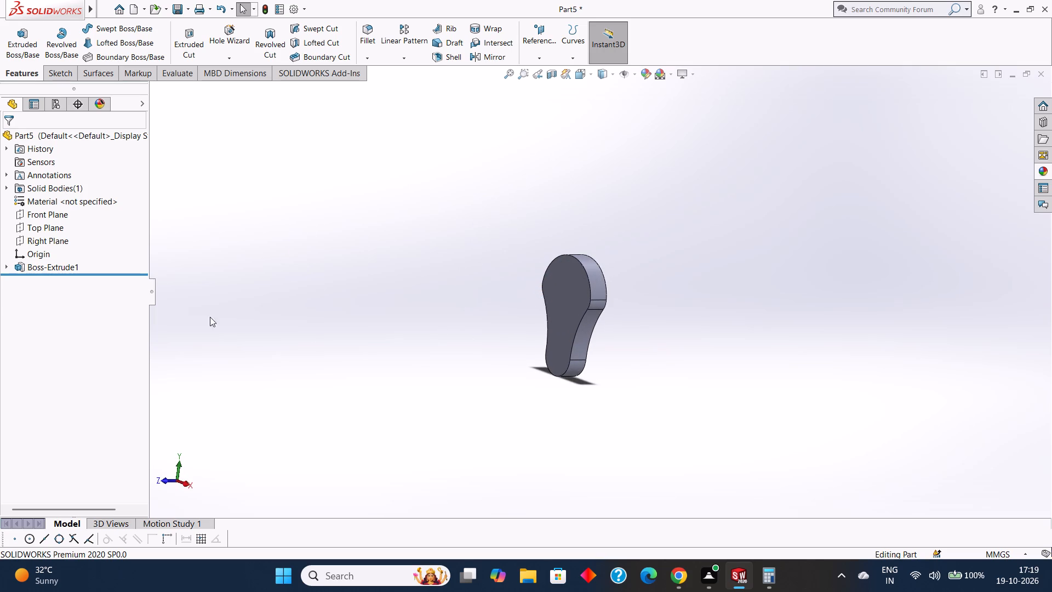
Start a new sketch on the plate's front planar face.
scroll(577, 352, "down", 7)
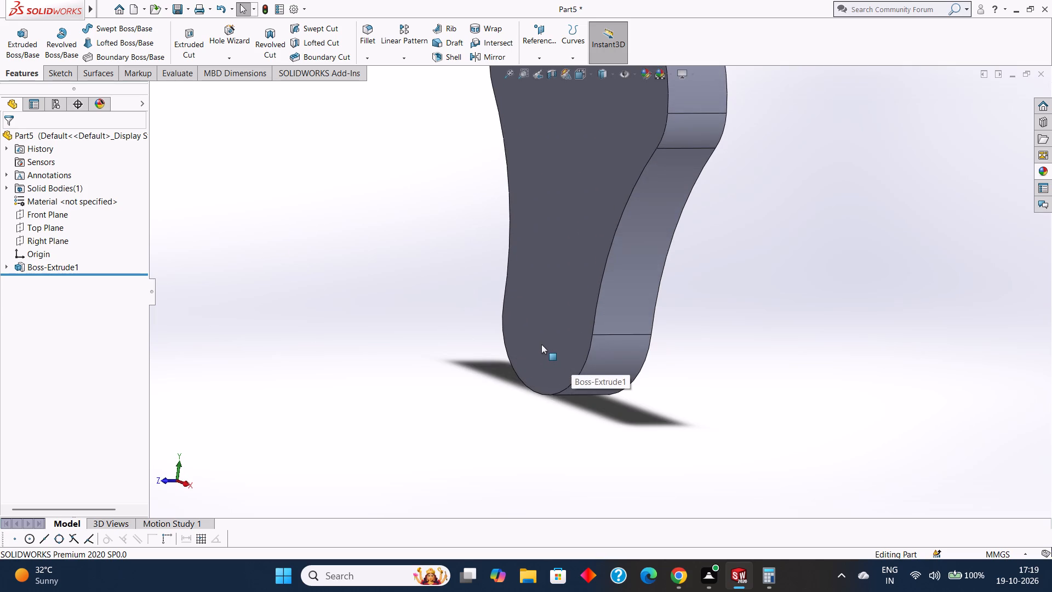
left_click(542, 343)
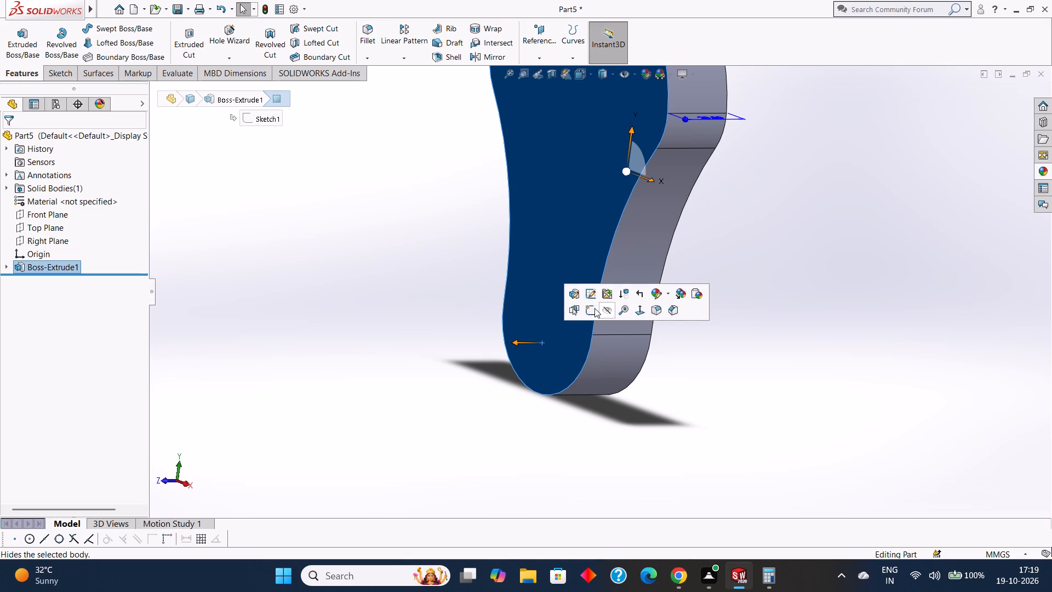
left_click(594, 308)
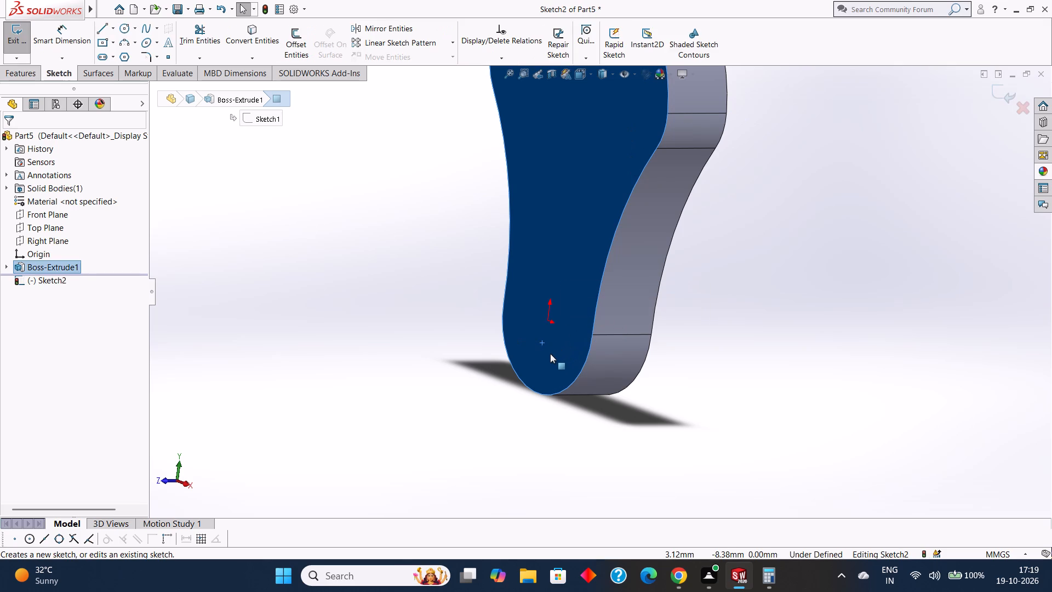
scroll(550, 354, "up", 2)
key("ctrl+8")
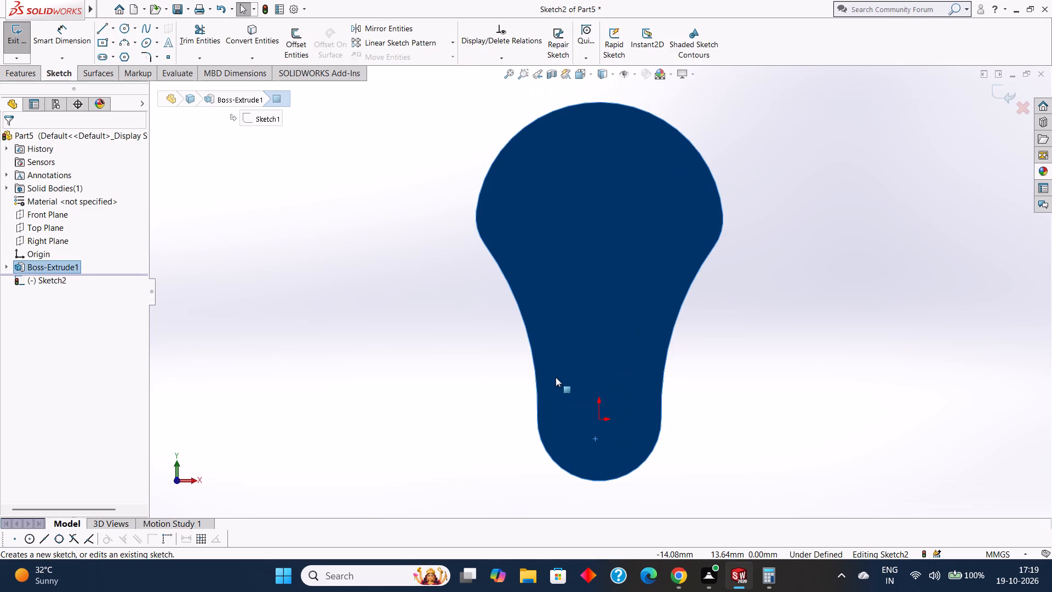
key("ctrl+8")
key("ctrl+8")
key("Escape")
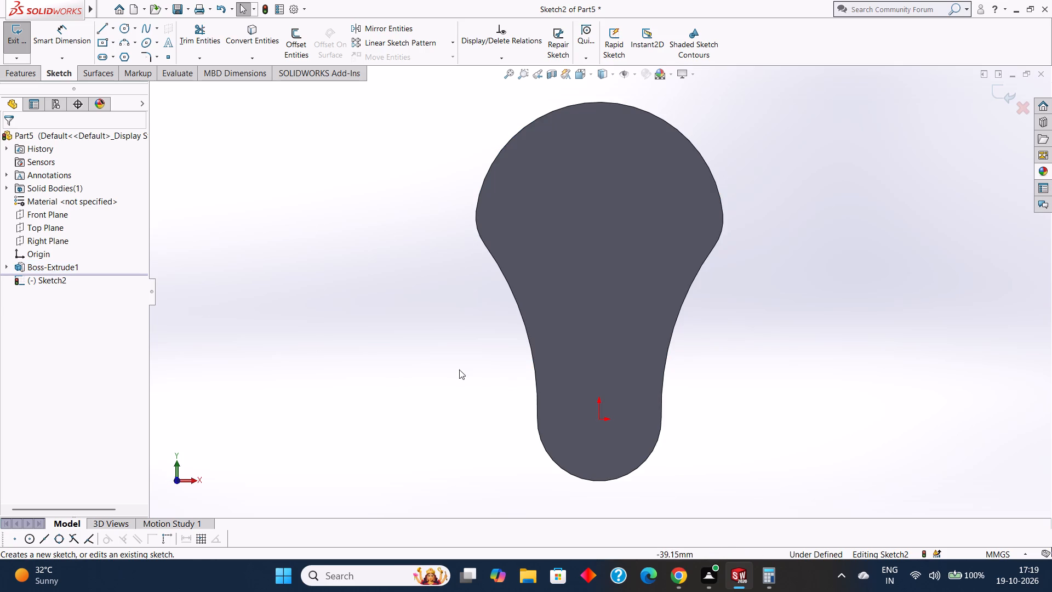
Sketch a circle of radius 13 mm centred on the origin, at the plate's narrow end.
left_click(125, 27)
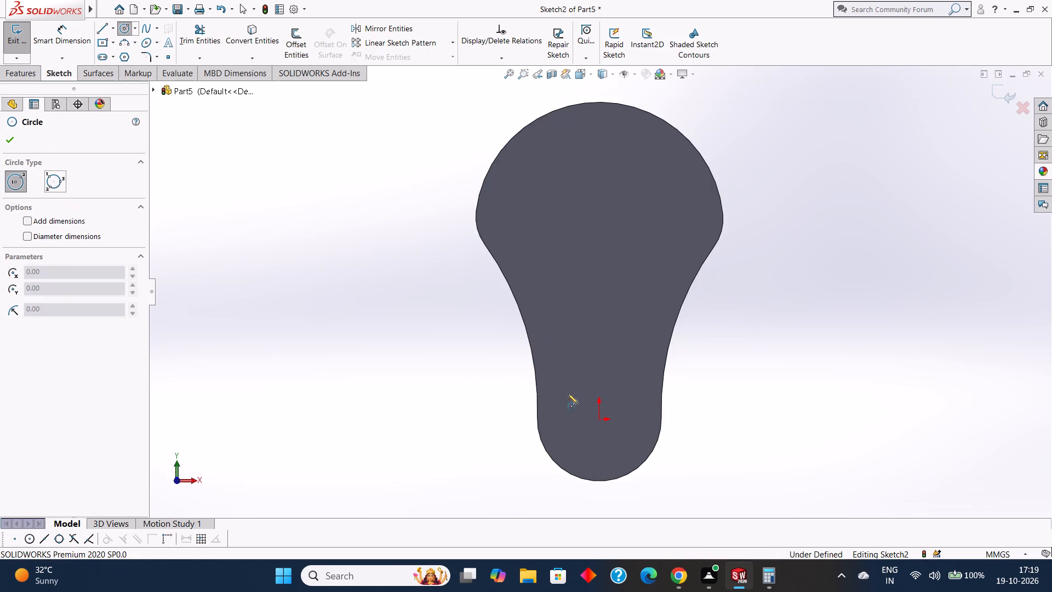
left_click(599, 418)
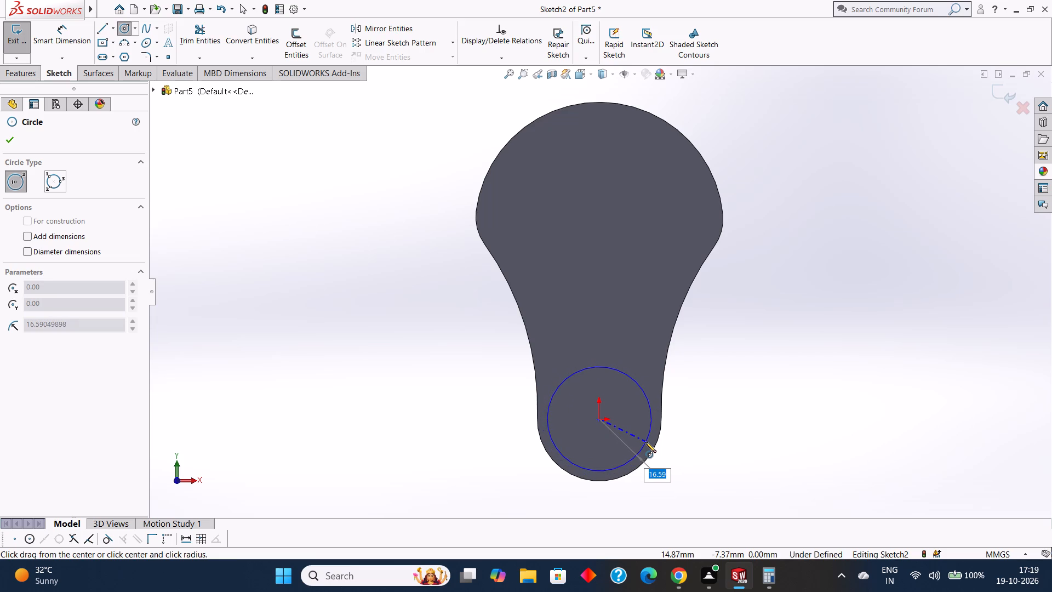
type("13")
key("Return")
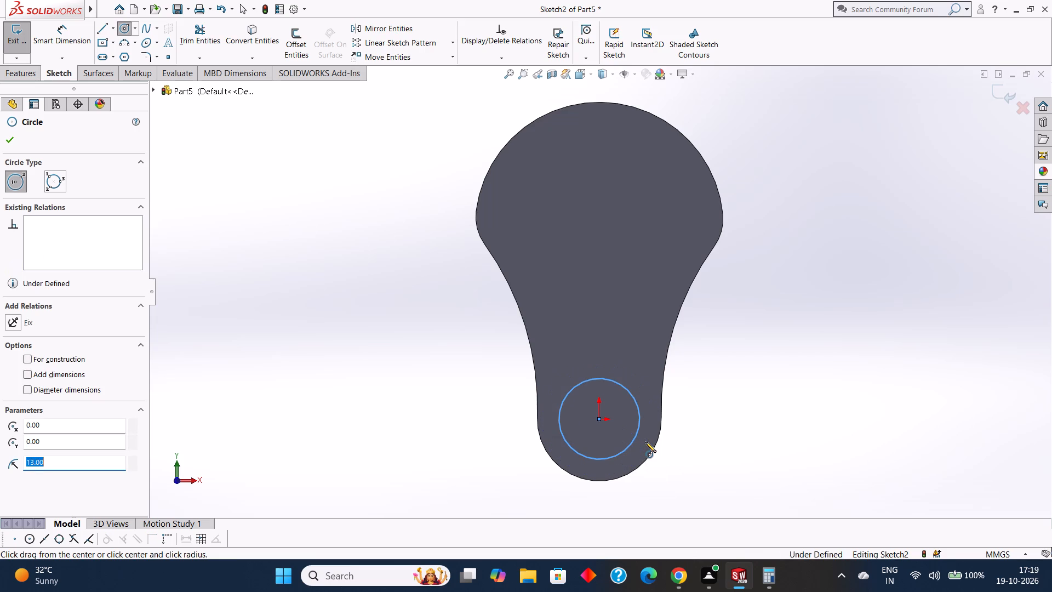
left_click(8, 140)
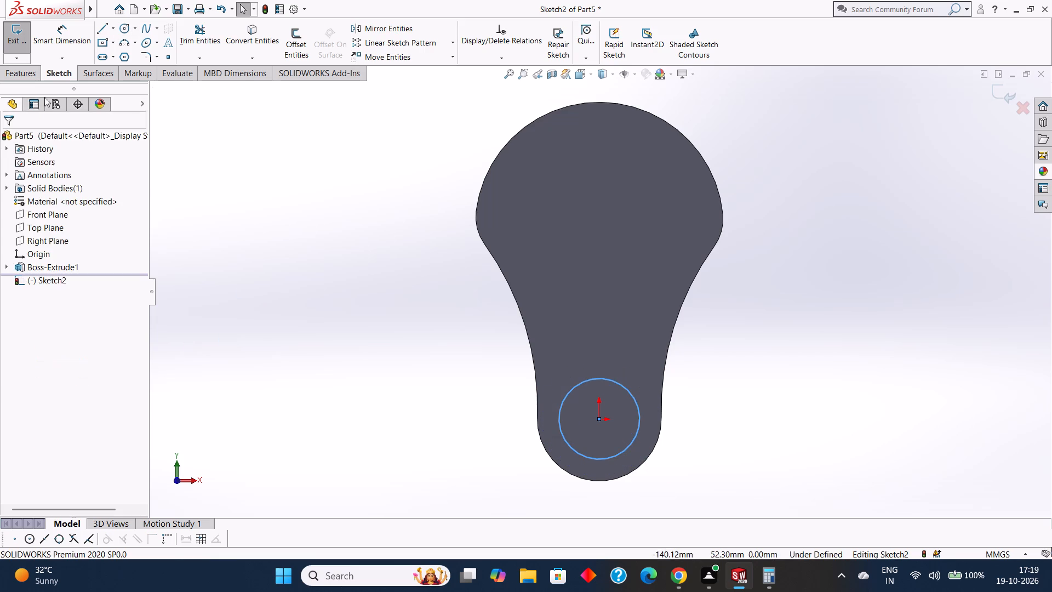
Dimension the circle's diameter, placing the dimension to the right of the plate.
left_click(62, 28)
left_click(621, 385)
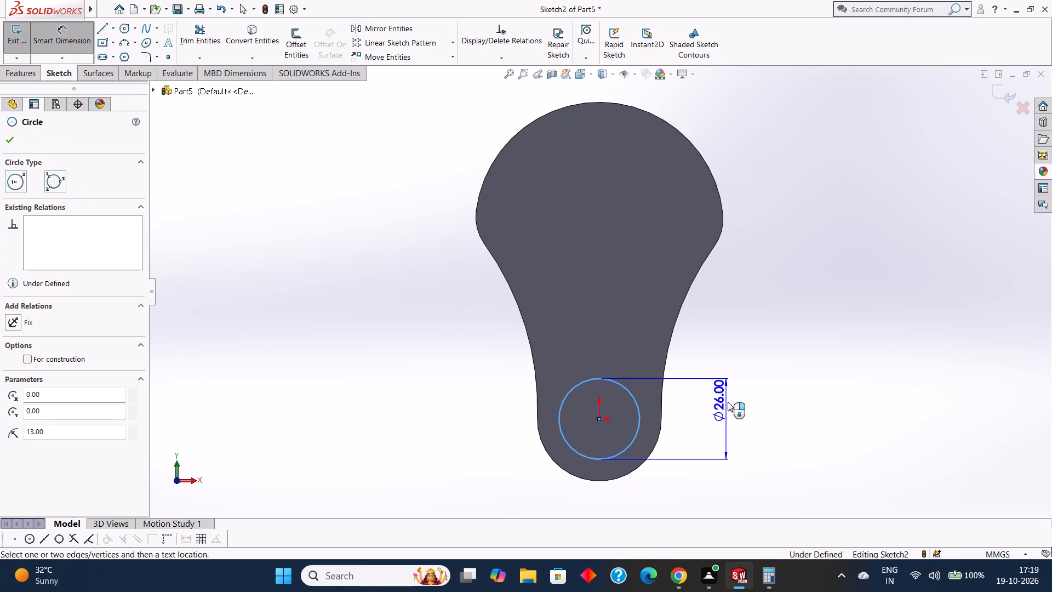
left_click(735, 402)
left_click(689, 388)
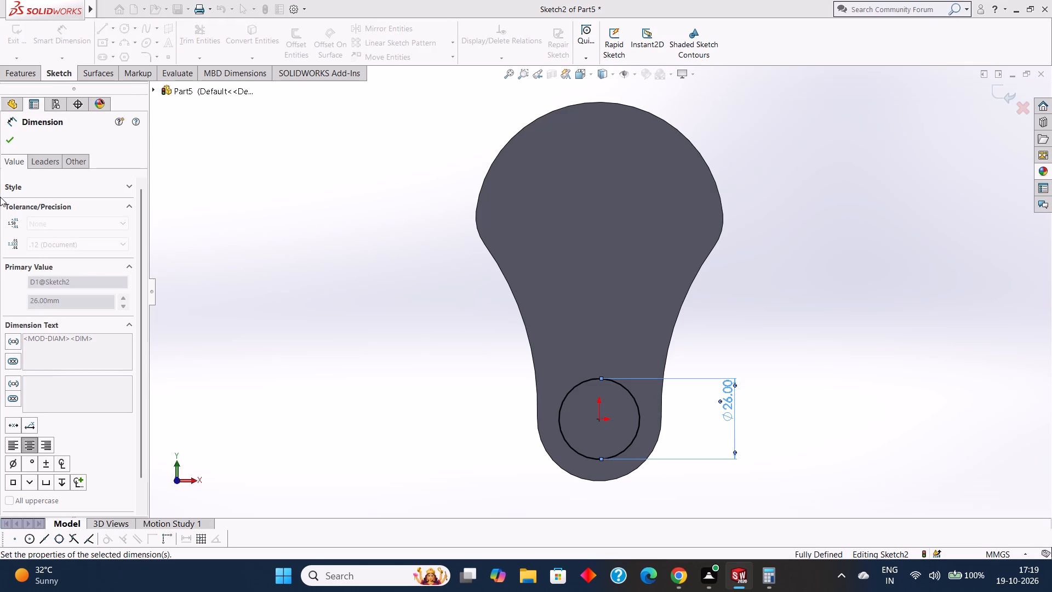
left_click(8, 133)
Extrude the circle as a blind boss with a depth of 75 mm, merged with the plate.
middle_click_drag(377, 285, 358, 286)
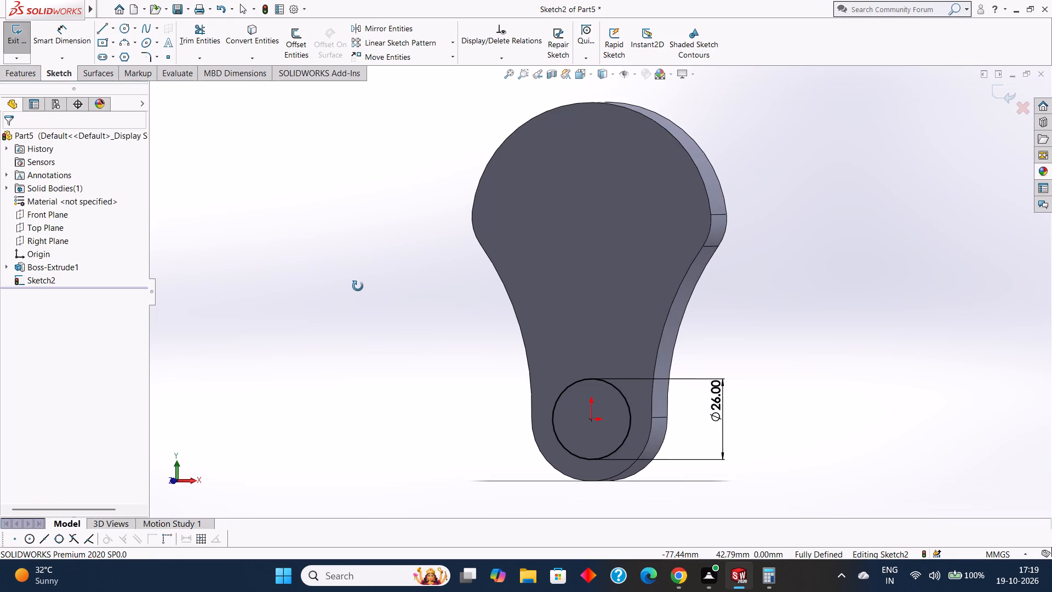
middle_click_drag(358, 286, 334, 277)
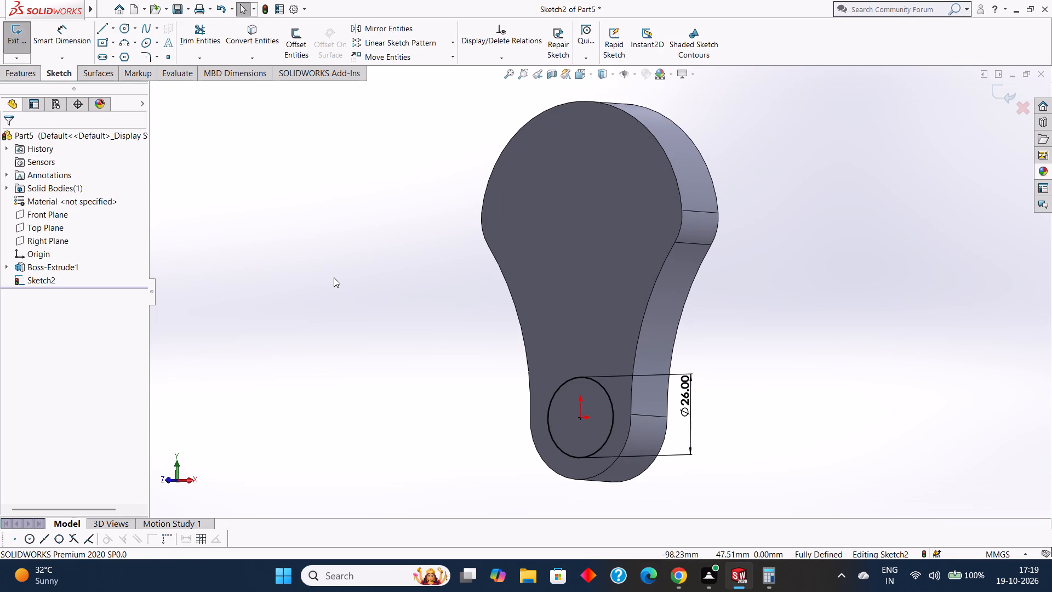
left_click(16, 73)
left_click(25, 45)
scroll(484, 257, "up", 1)
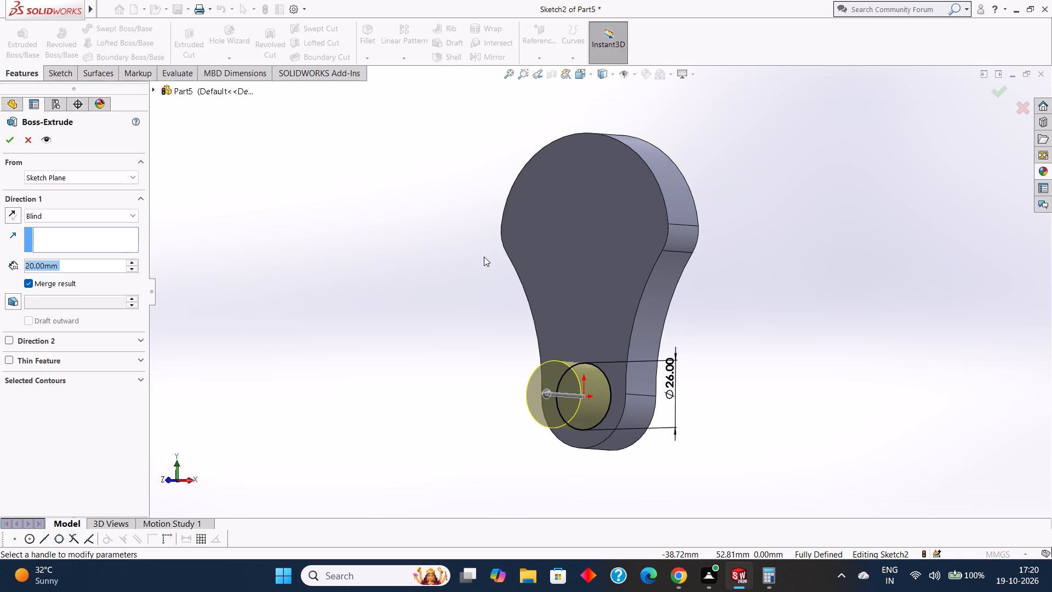
scroll(484, 257, "up", 1)
type("75")
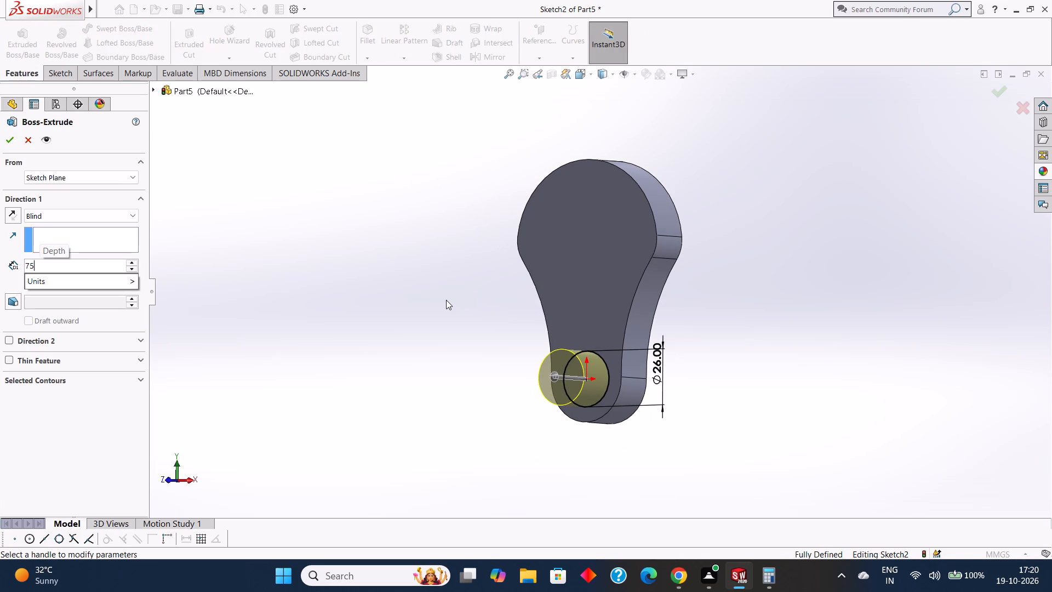
key("Return")
left_click(3, 143)
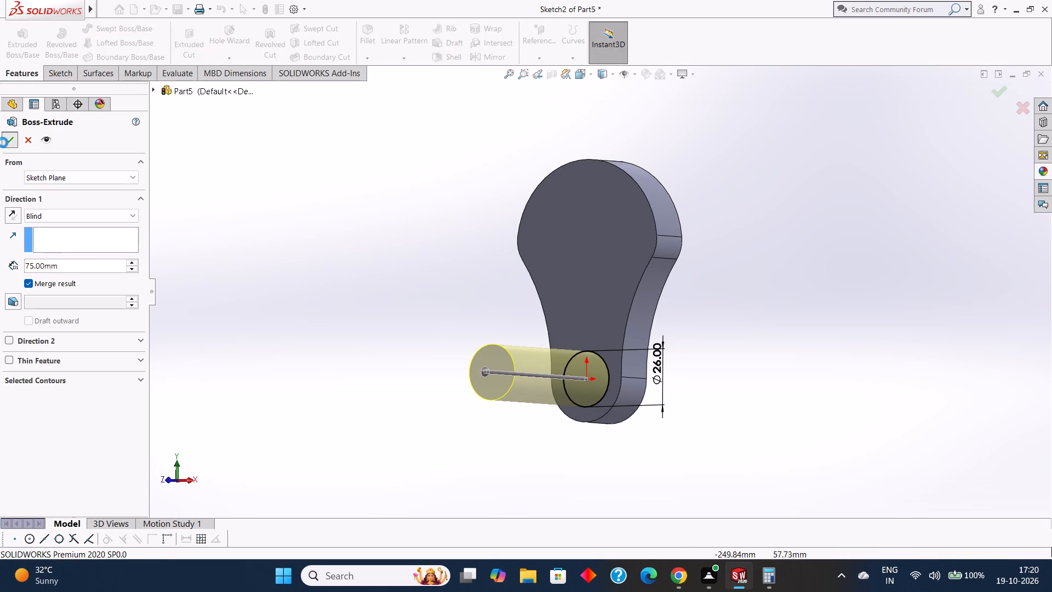
left_click(788, 349)
Start a new sketch on the plate's back face, opposite the cylindrical pin.
middle_click_drag(790, 350, 763, 322)
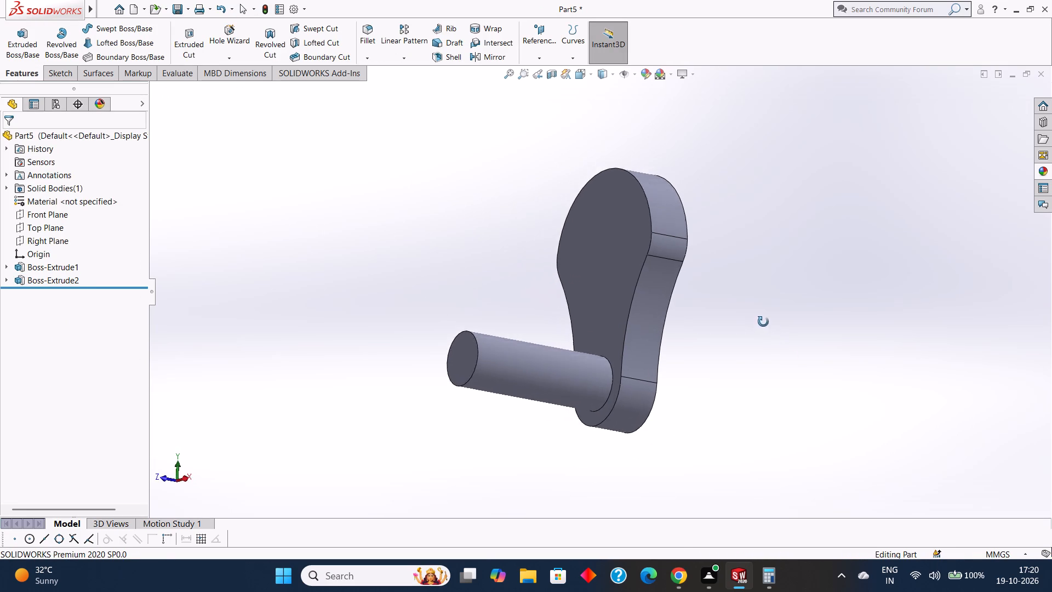
middle_click_drag(763, 322, 734, 359)
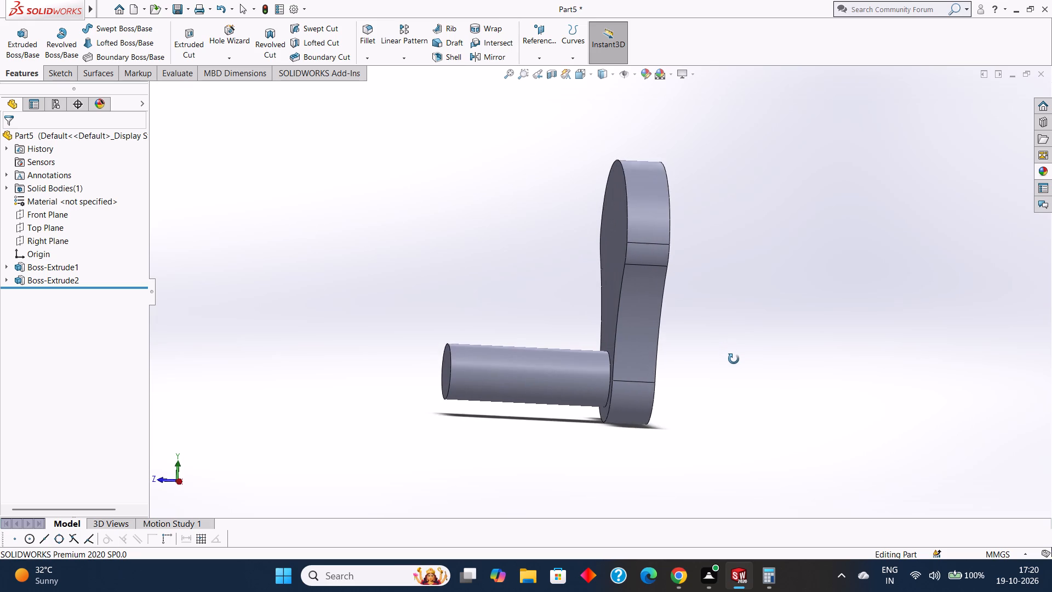
middle_click_drag(734, 359, 721, 363)
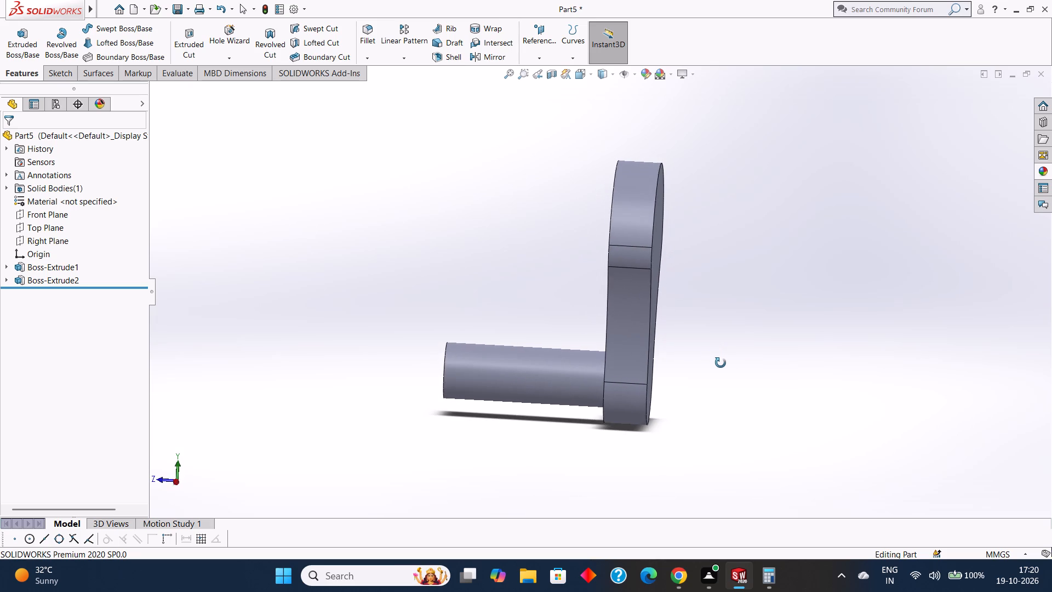
middle_click_drag(721, 363, 732, 357)
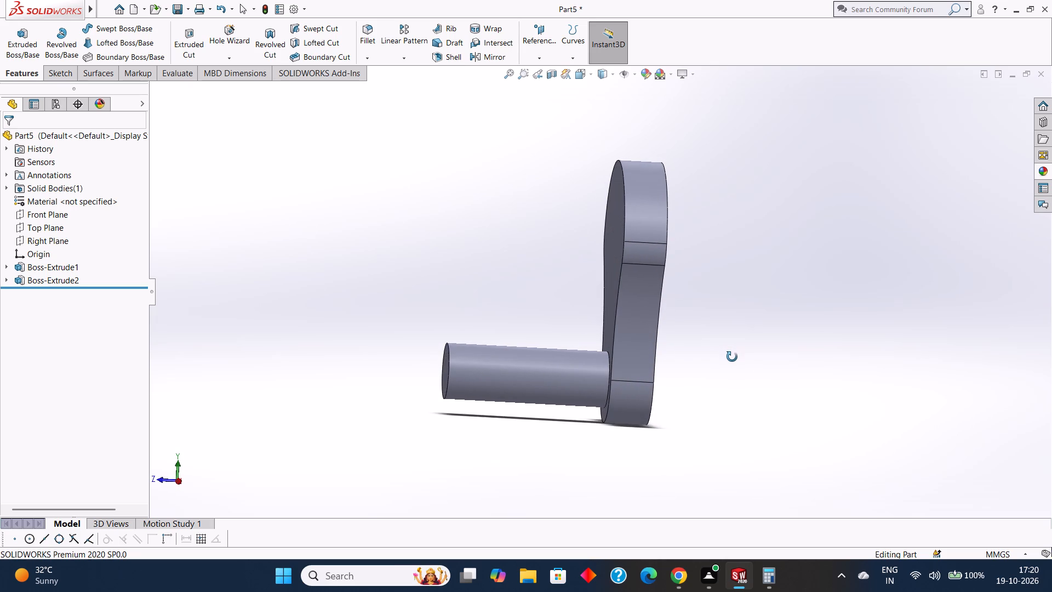
middle_click_drag(732, 357, 734, 364)
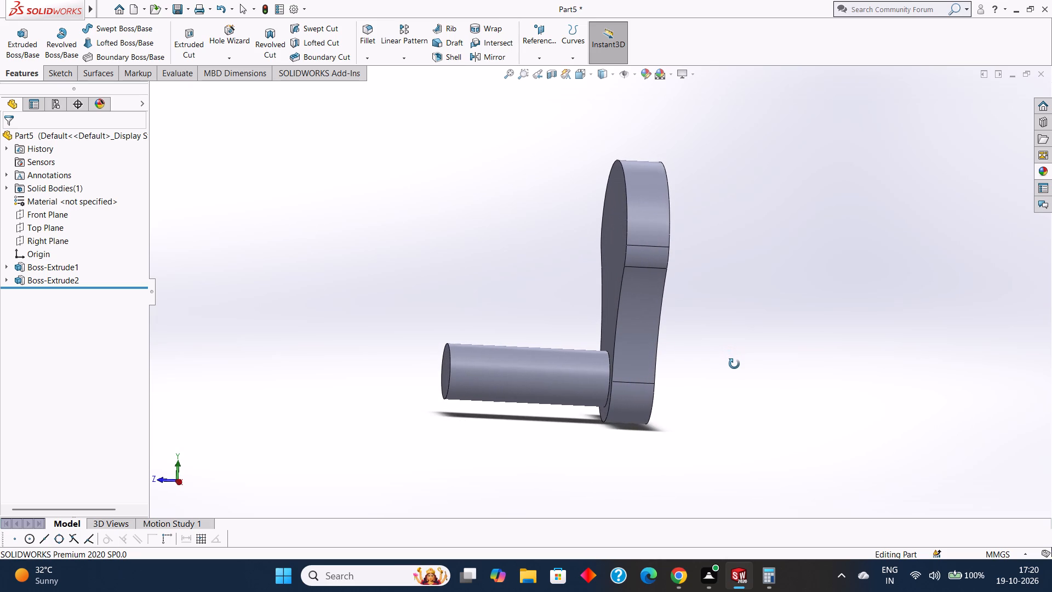
middle_click_drag(734, 364, 725, 349)
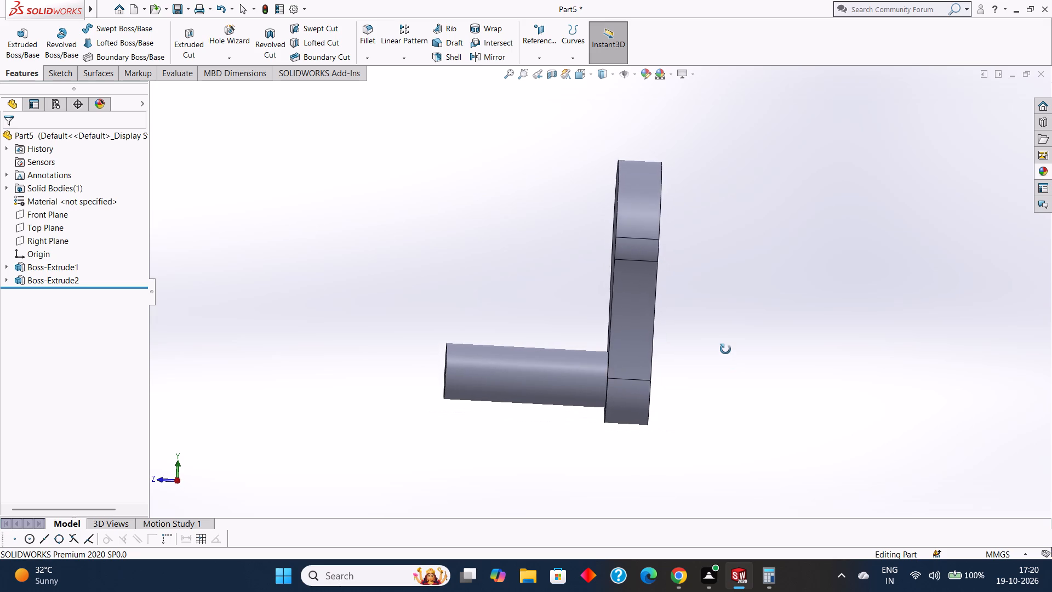
middle_click_drag(725, 349, 659, 356)
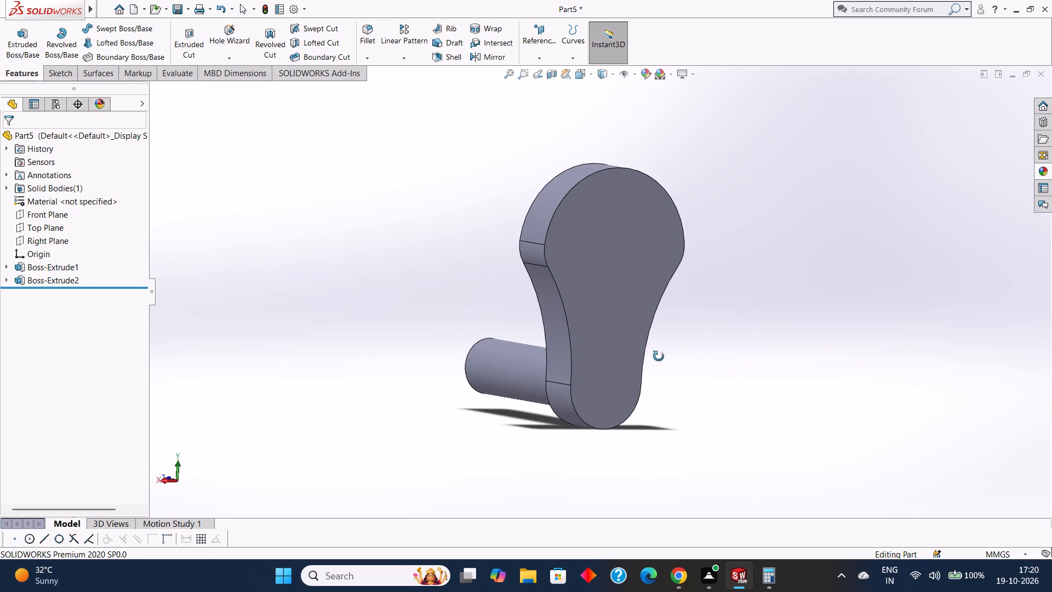
middle_click_drag(659, 356, 659, 356)
left_click(595, 216)
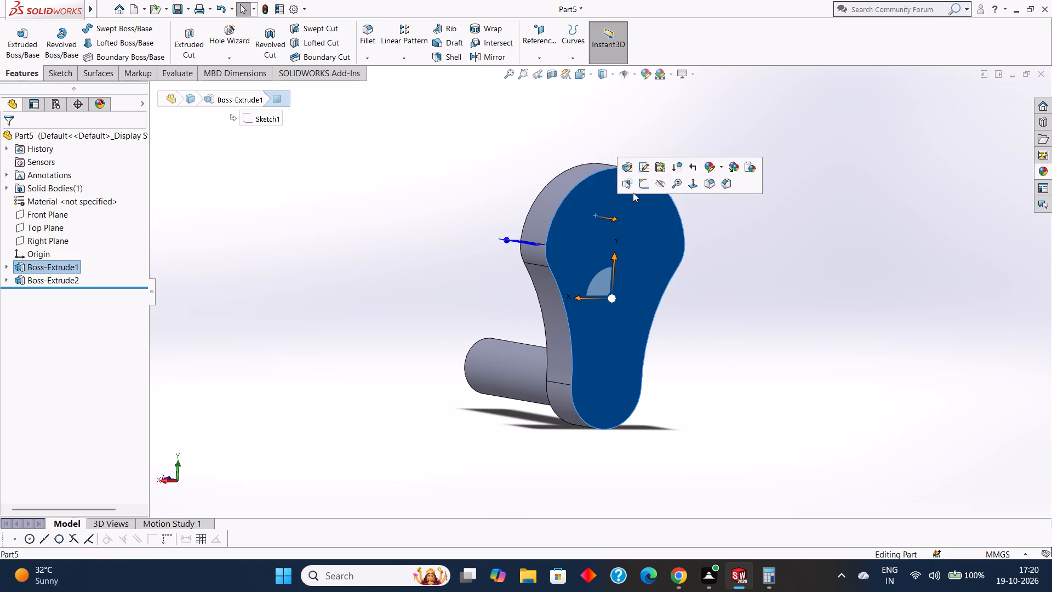
left_click(641, 185)
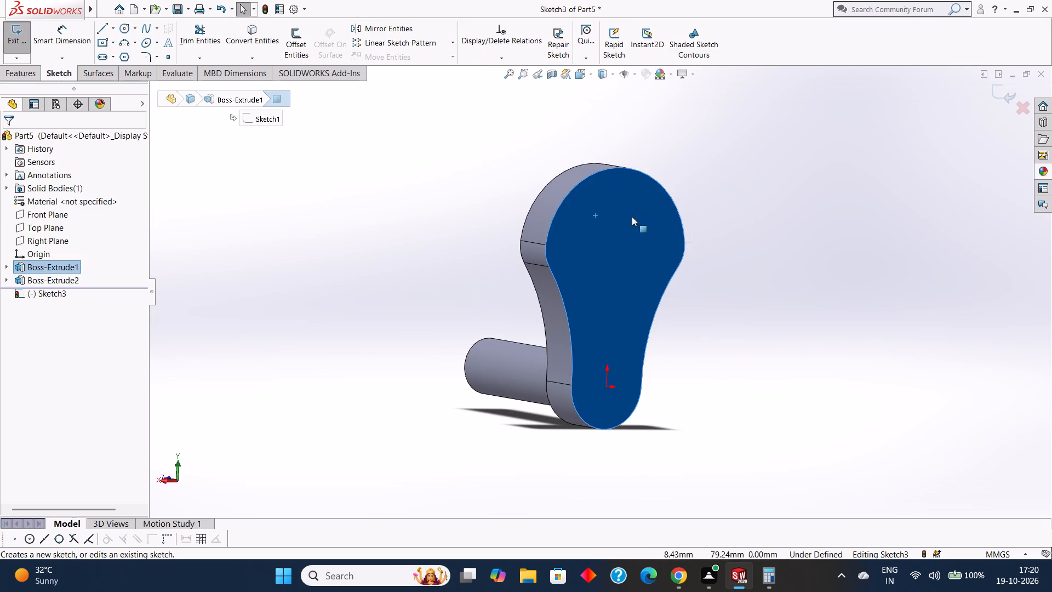
Sketch a circle about 37 mm in diameter on the back face, concentric with the plate's wide rounded end.
key("ctrl+8")
key("Escape")
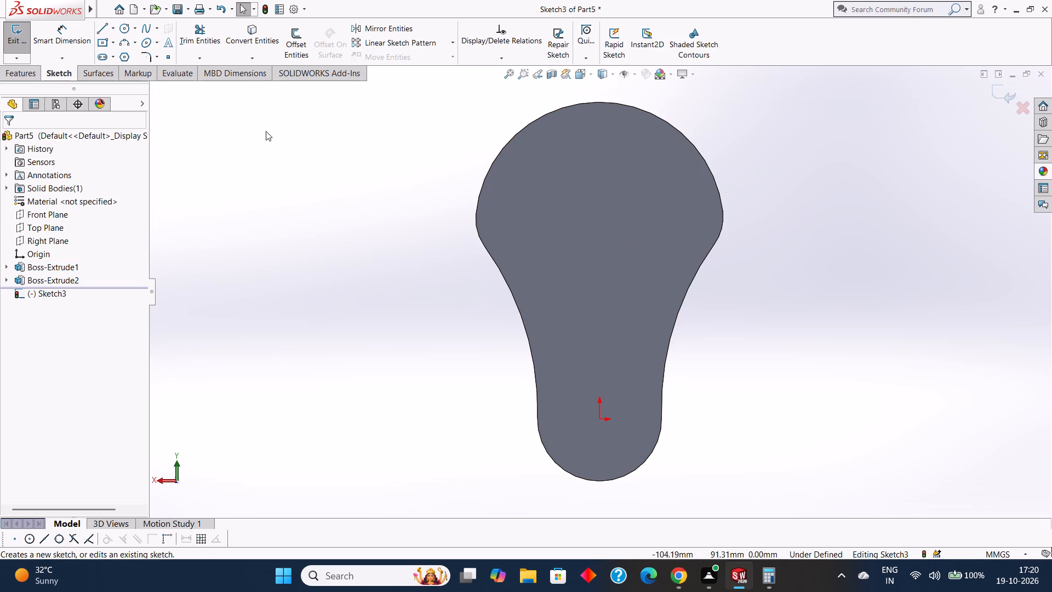
left_click(119, 29)
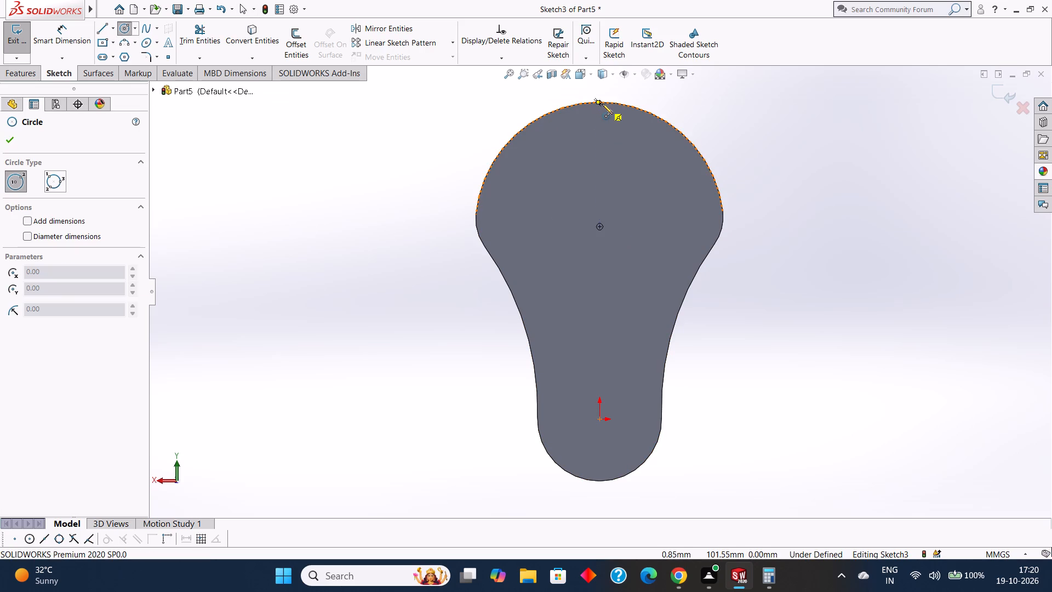
left_click_drag(601, 226, 619, 272)
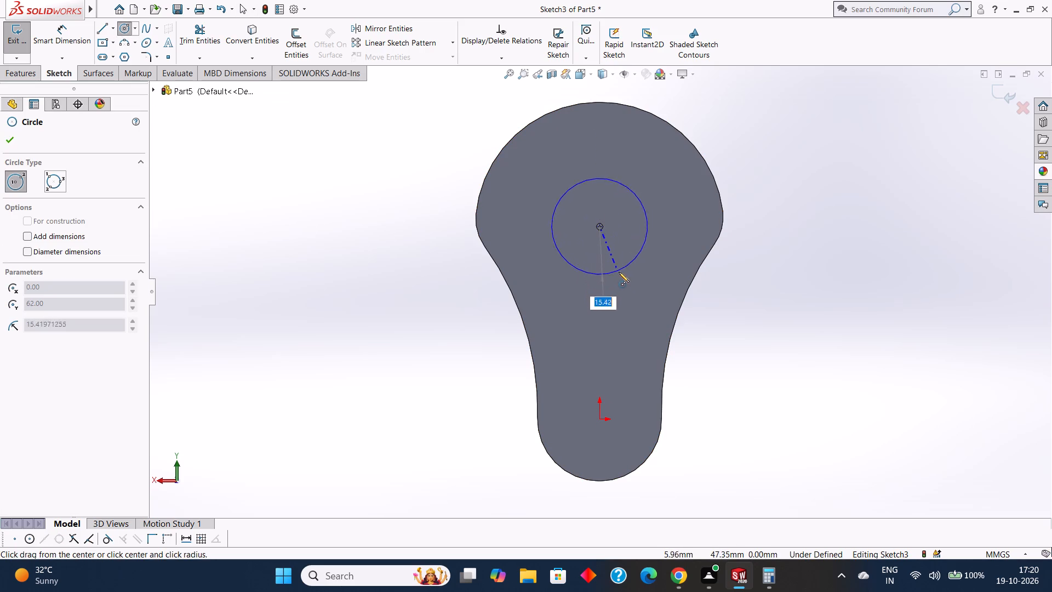
left_click_drag(619, 272, 626, 278)
left_click(13, 141)
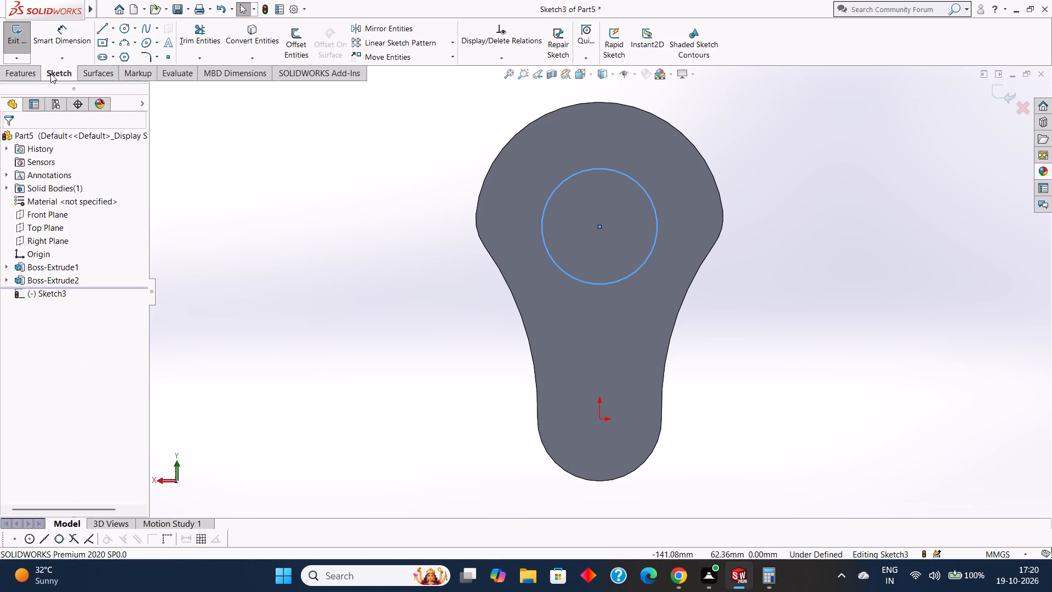
Dimension the circle's diameter as 46 mm, placing the dimension above the circle.
left_click(75, 43)
left_click(580, 175)
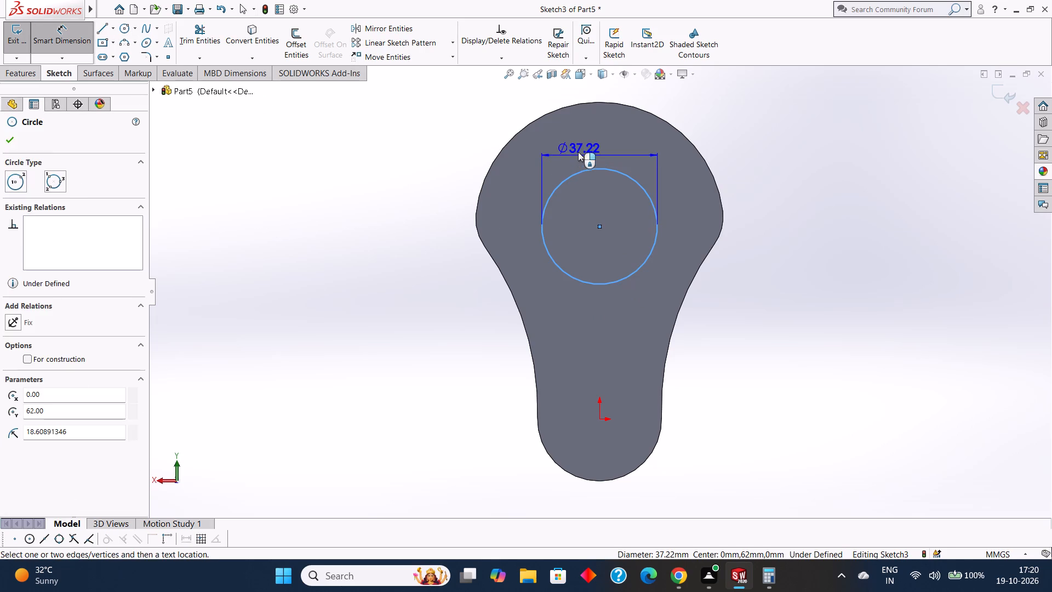
left_click(579, 147)
type("46")
key("Return")
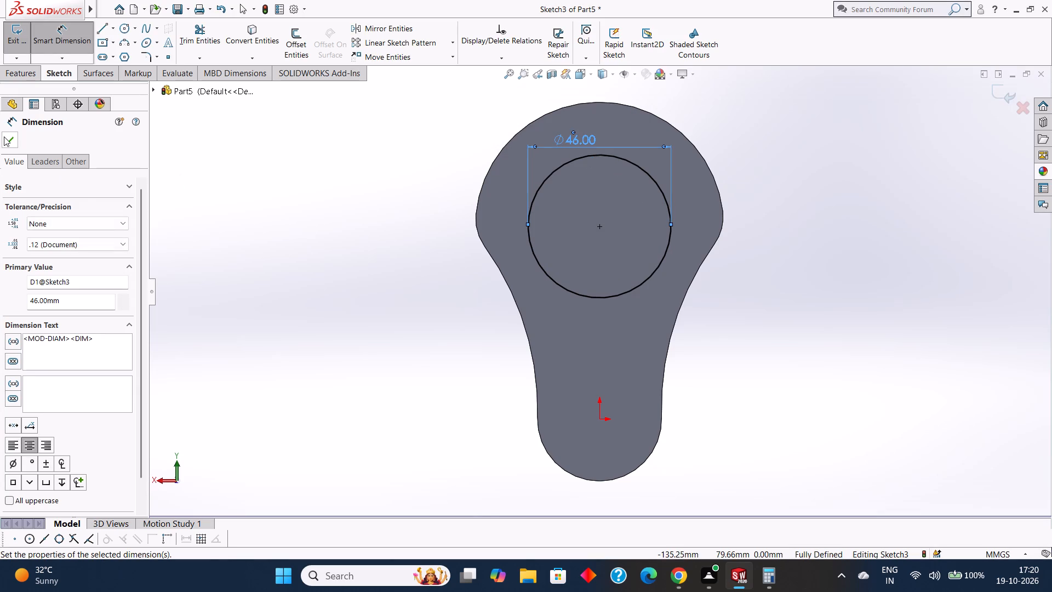
left_click(4, 136)
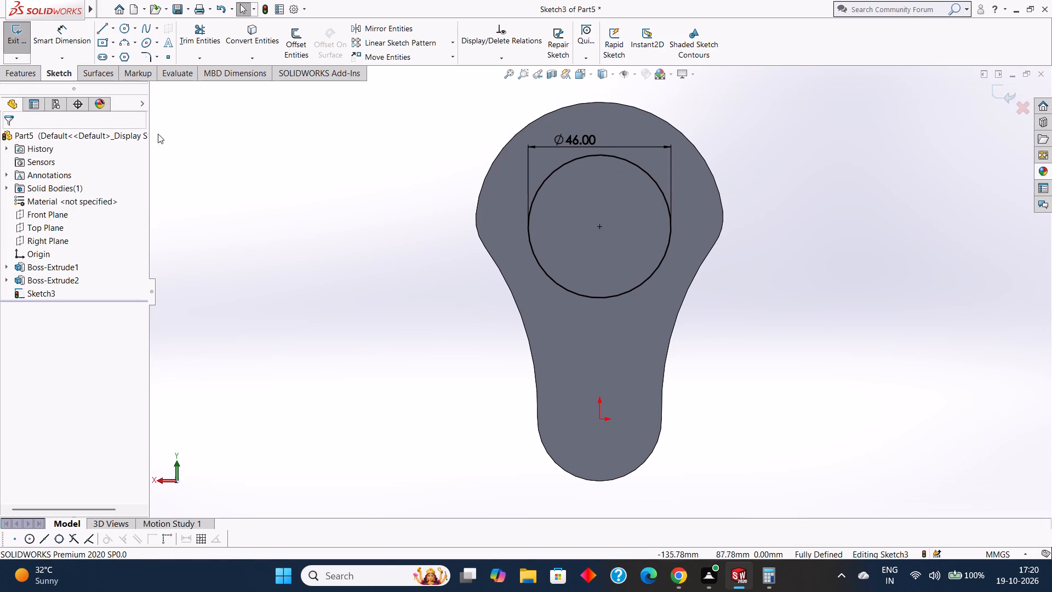
Extrude the 46 mm circle as a blind boss with a depth of 80 mm, merged with the plate.
left_click(4, 73)
left_click(21, 49)
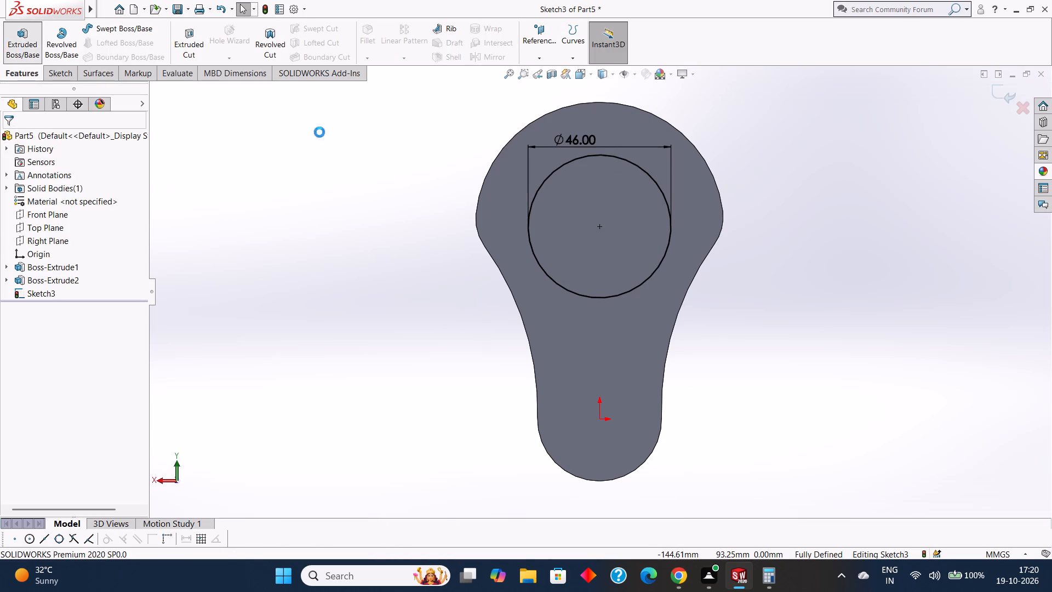
scroll(495, 295, "up", 3)
middle_click_drag(490, 298, 552, 316)
left_click(73, 267)
left_click_drag(83, 269, 17, 256)
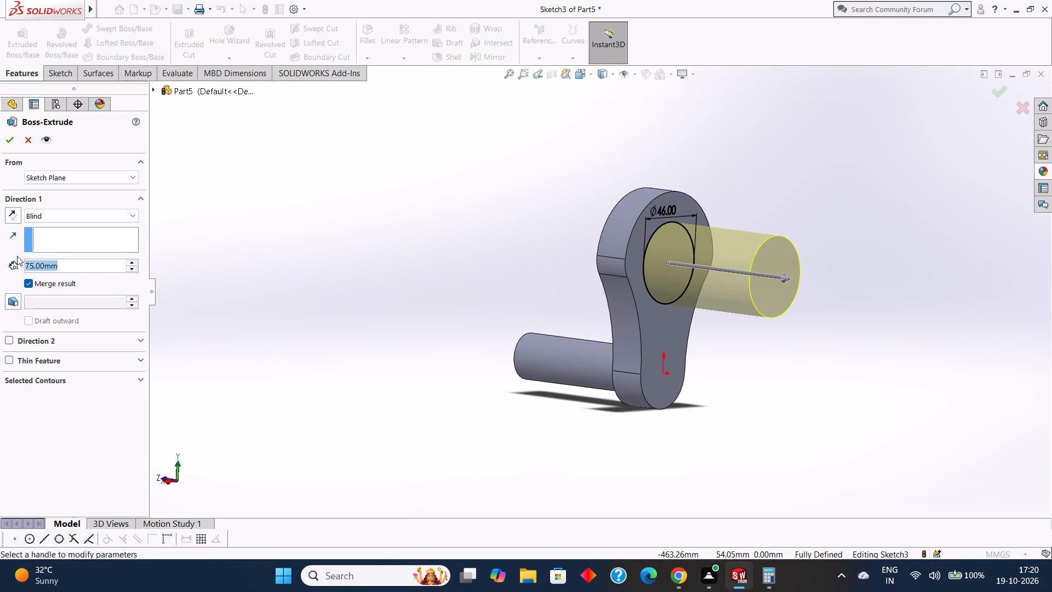
type("80")
key("Return")
left_click(9, 139)
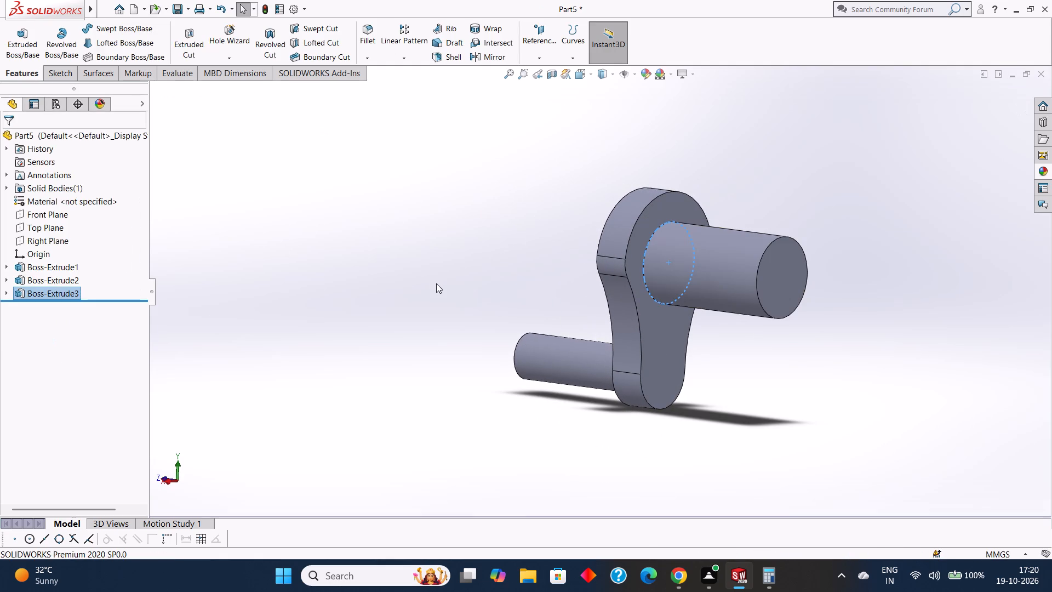
left_click(436, 283)
Create a reference plane offset 80 mm from the Front Plane, with the offset flipped toward the large boss's free end.
middle_click_drag(482, 315, 483, 328)
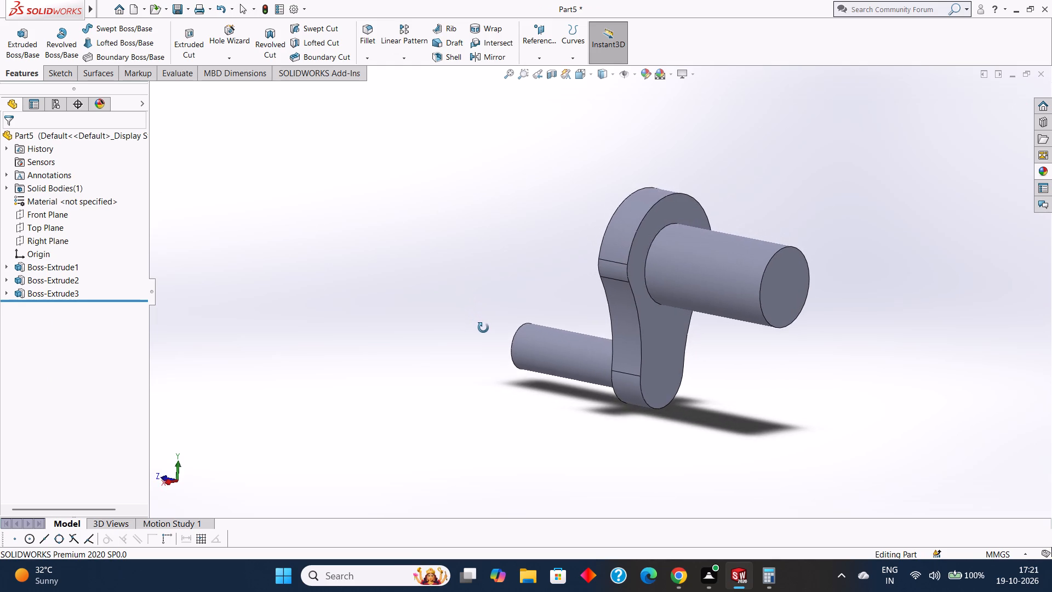
middle_click_drag(483, 328, 538, 309)
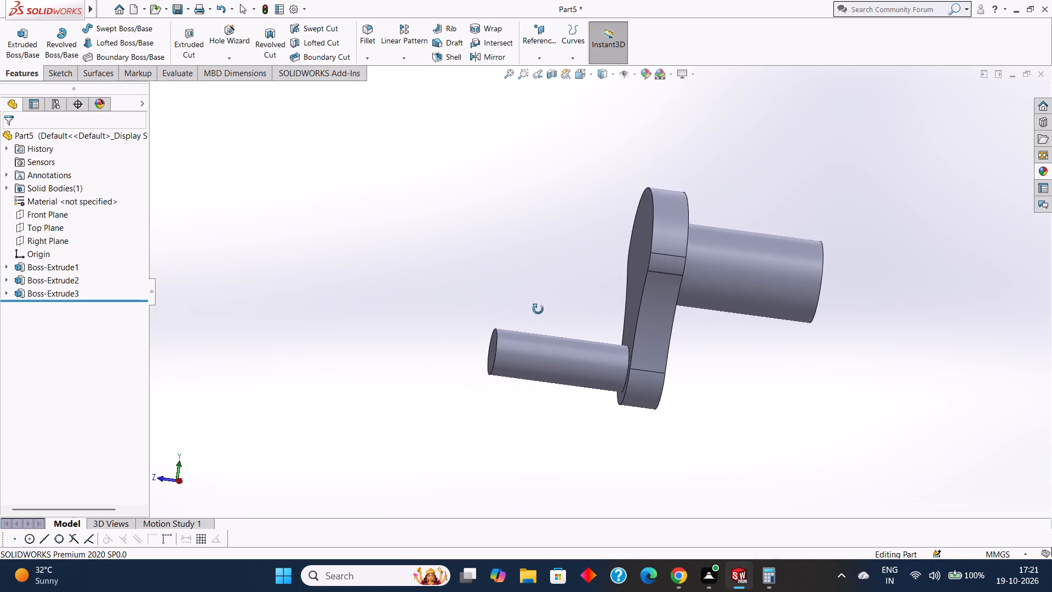
middle_click_drag(538, 309, 534, 350)
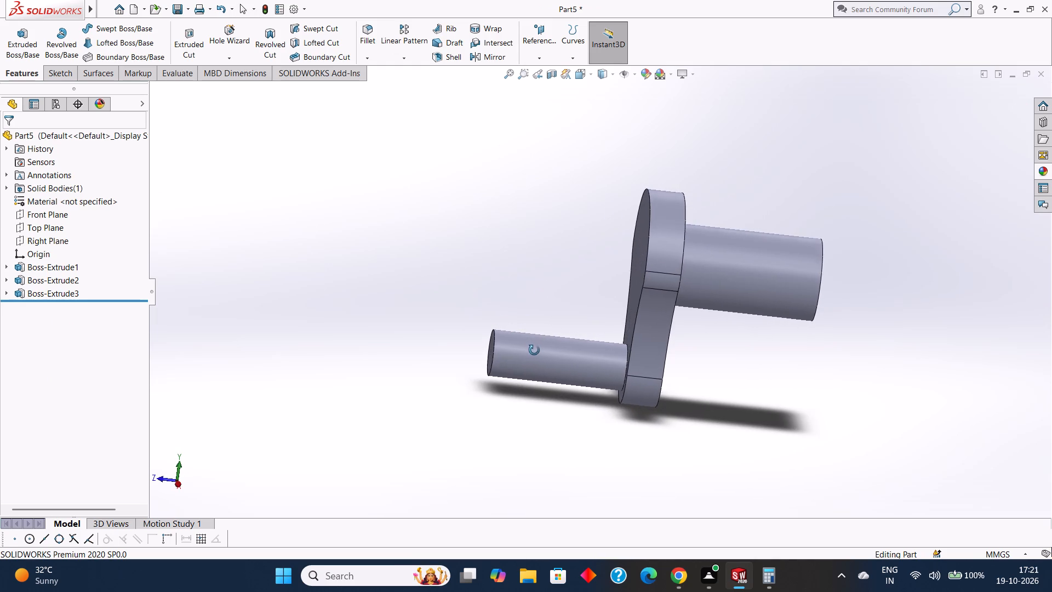
middle_click_drag(534, 350, 522, 335)
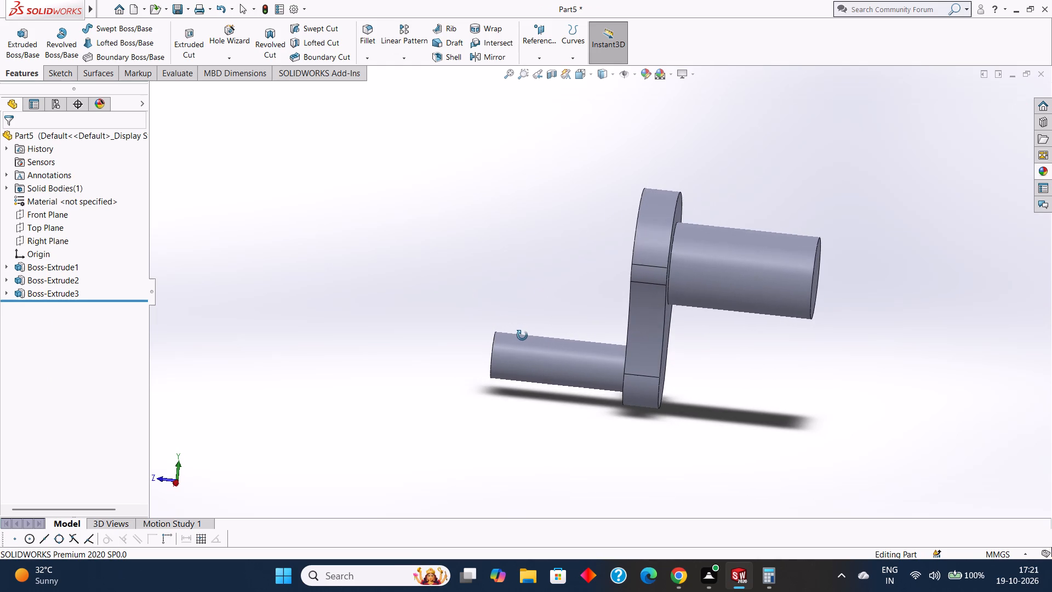
middle_click_drag(522, 335, 499, 308)
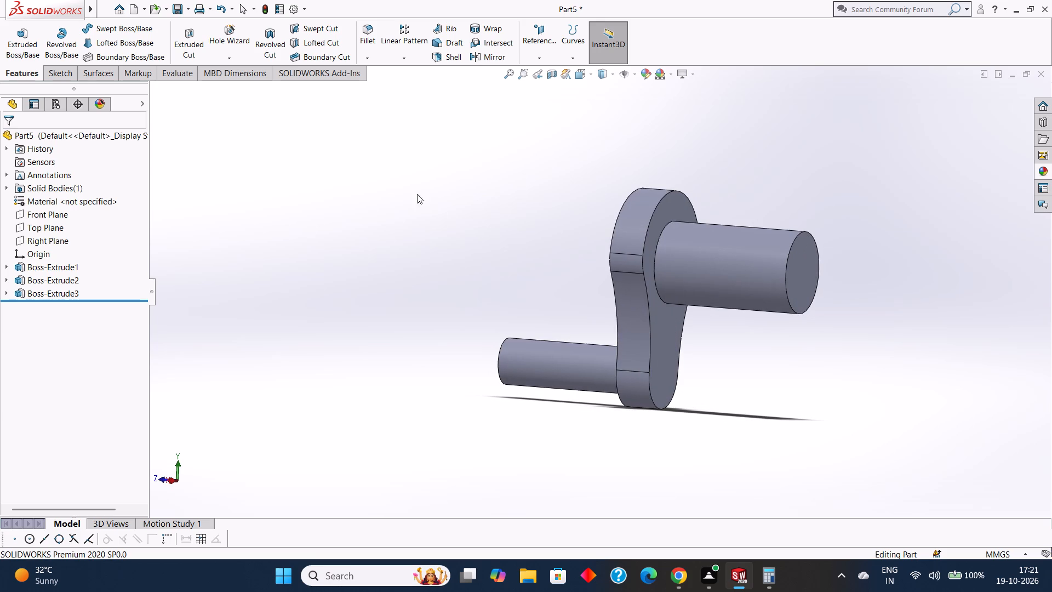
left_click(534, 59)
left_click(540, 67)
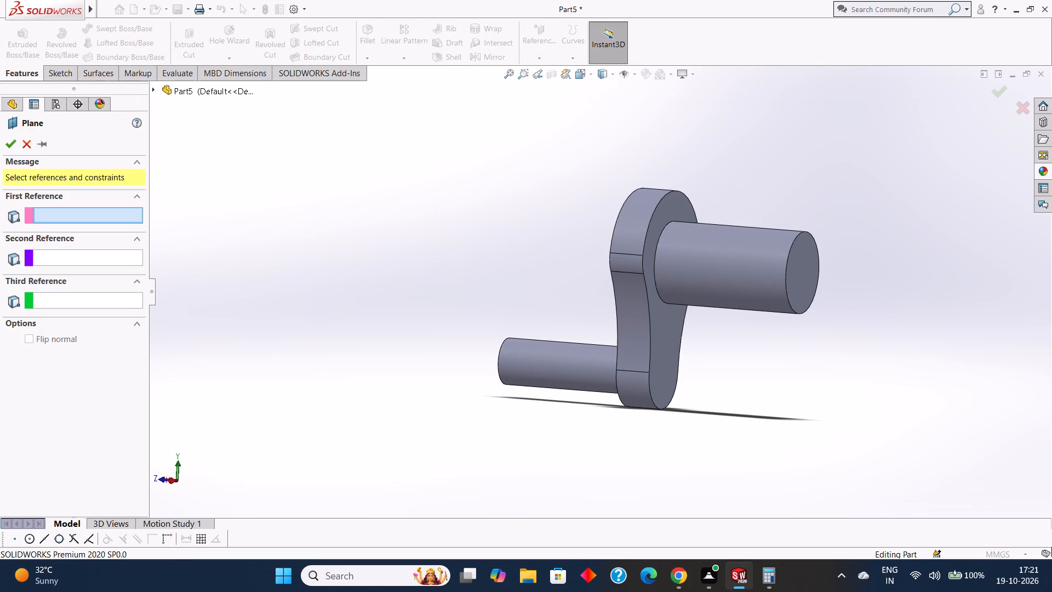
left_click(157, 87)
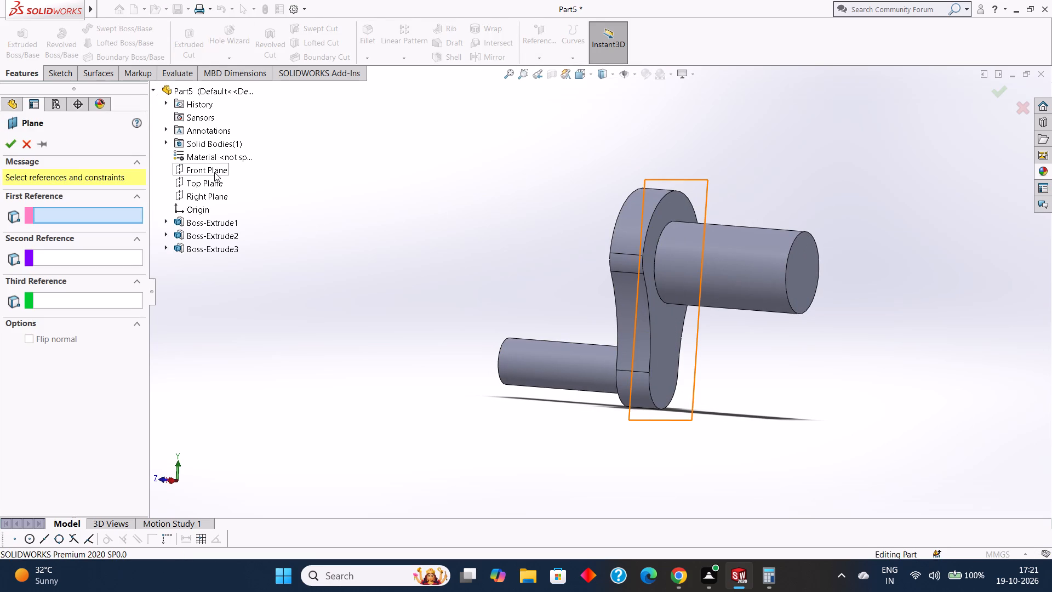
left_click(214, 171)
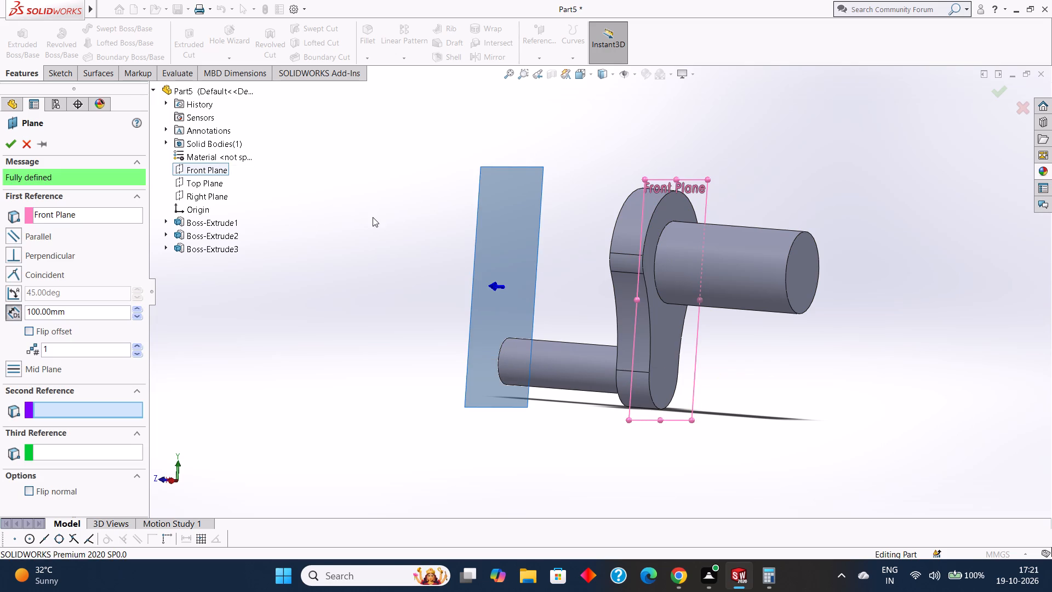
middle_click_drag(373, 217, 401, 232)
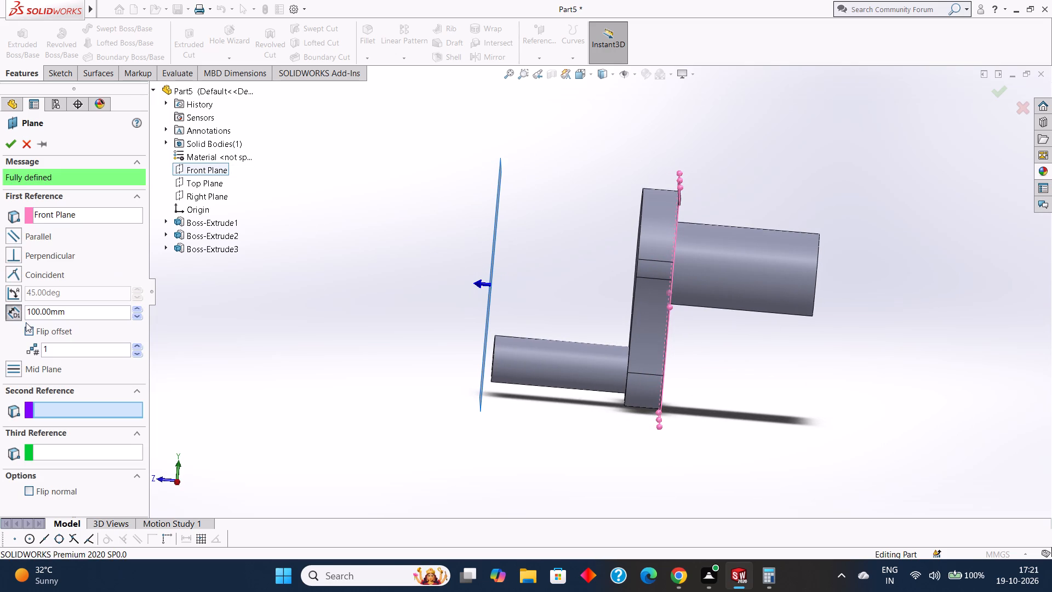
left_click(27, 331)
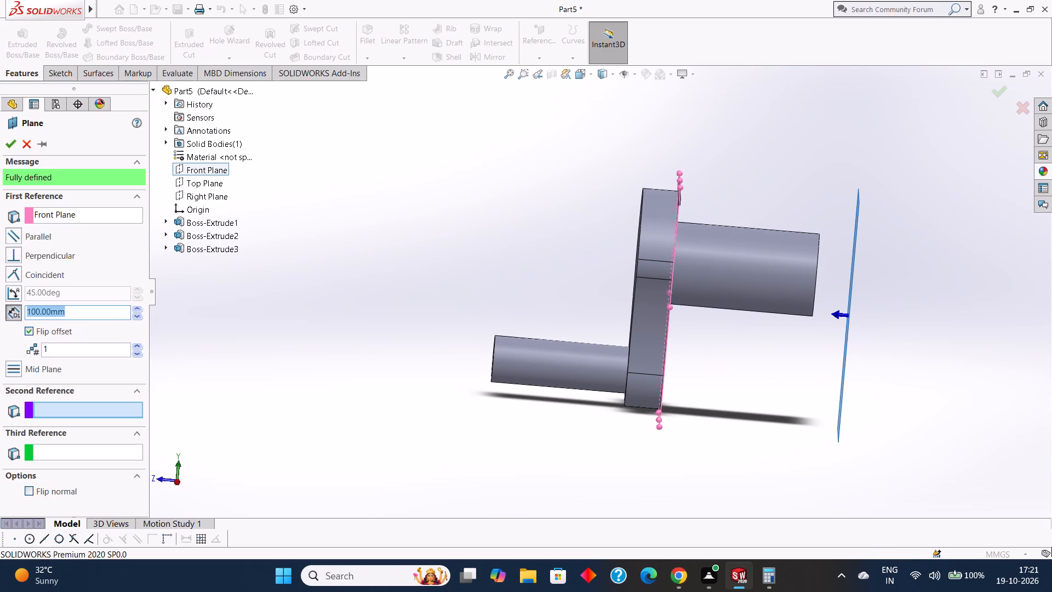
type("80")
key("Return")
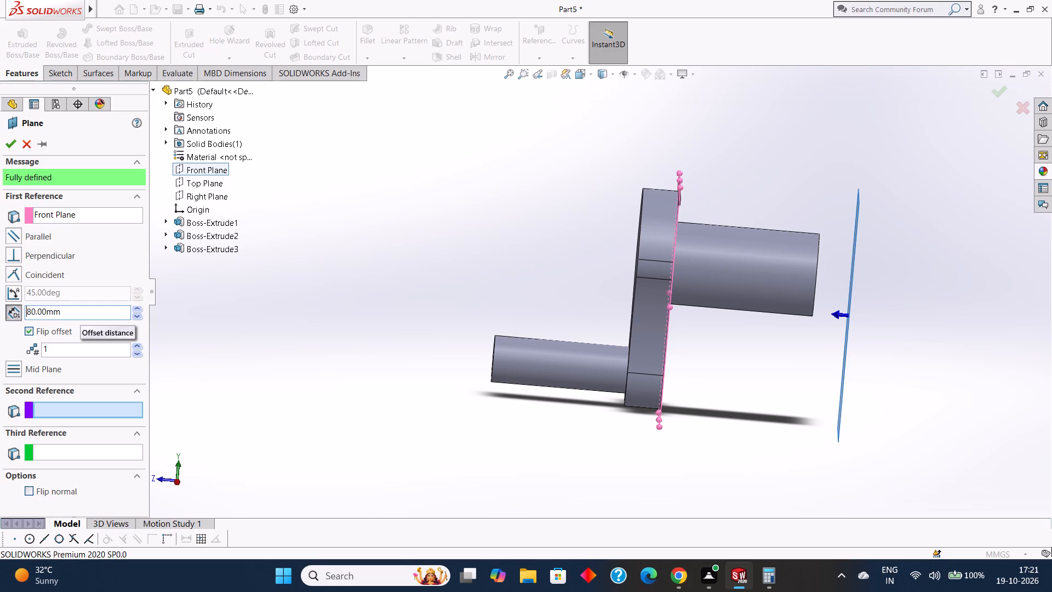
left_click(9, 147)
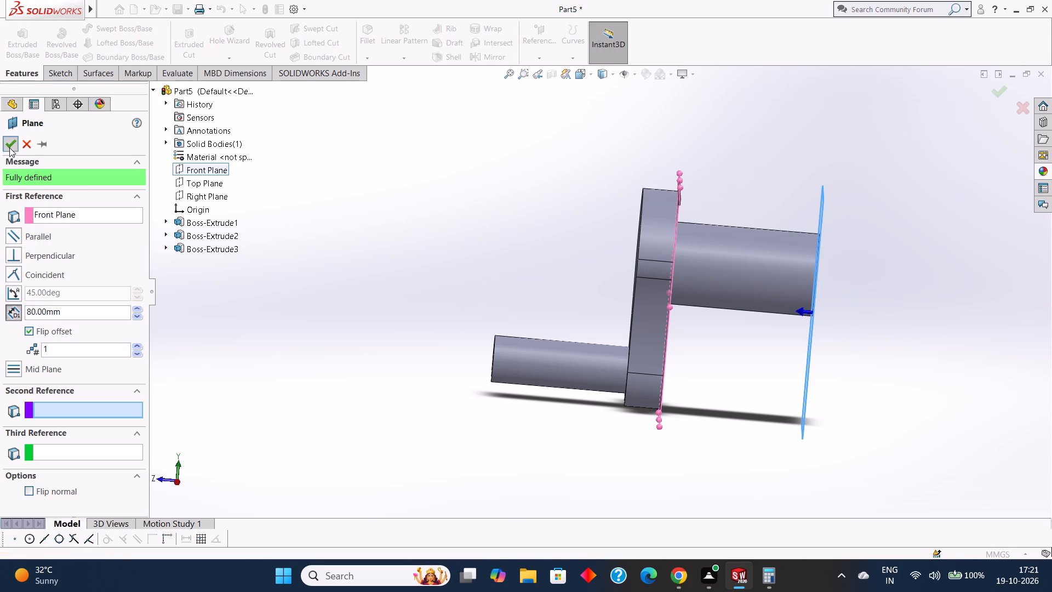
Start a new sketch on the offset plane at the free end of the 46 mm boss.
middle_click_drag(451, 313, 396, 299)
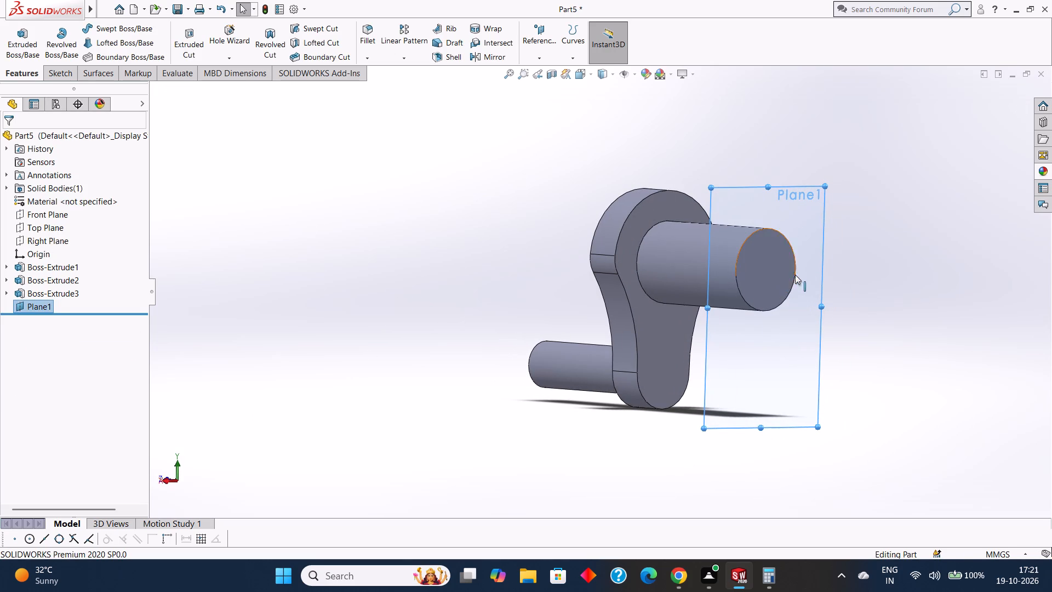
right_click(808, 212)
left_click(832, 195)
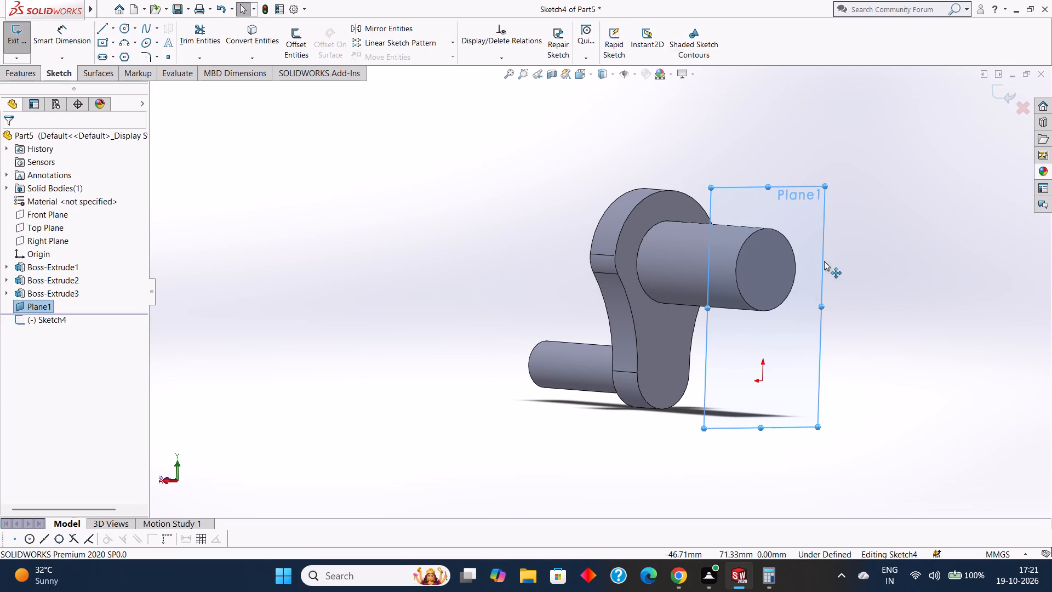
key("ctrl+8")
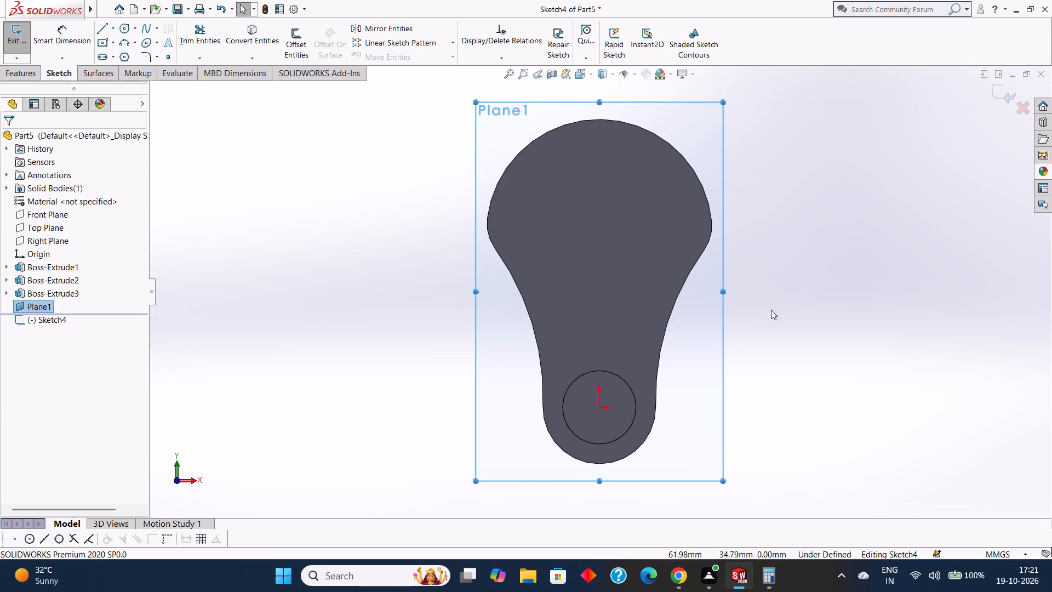
left_click(701, 142)
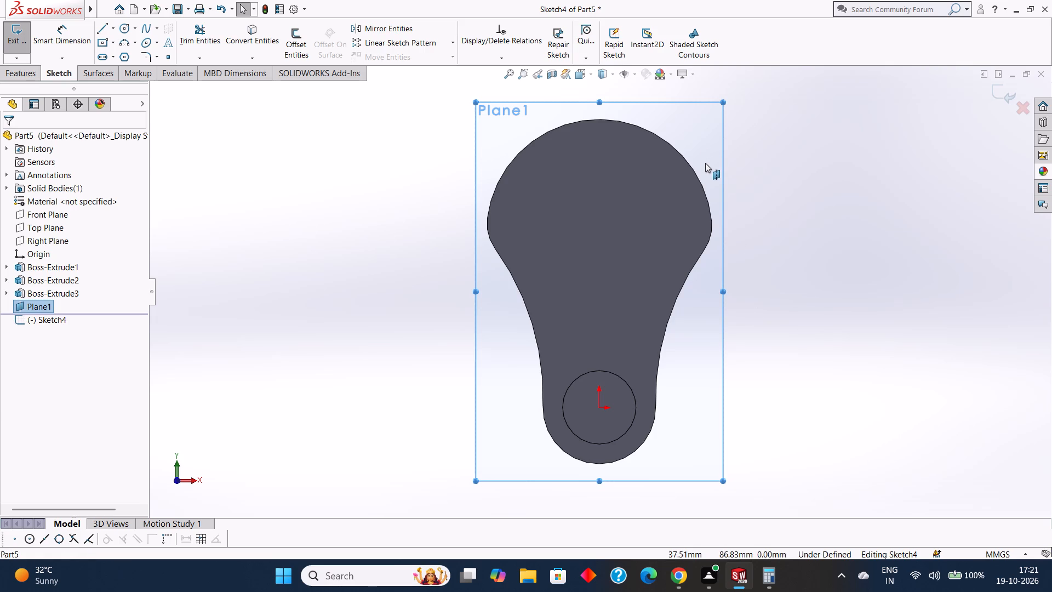
key("ctrl+8")
scroll(745, 238, "up", 2)
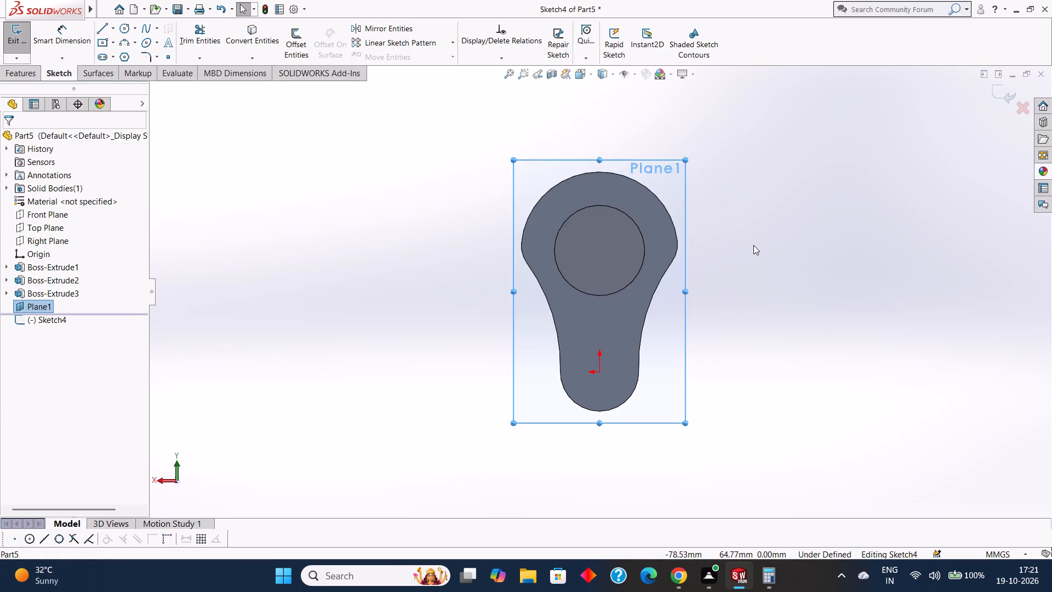
middle_click_drag(754, 245, 781, 258)
left_click(732, 201)
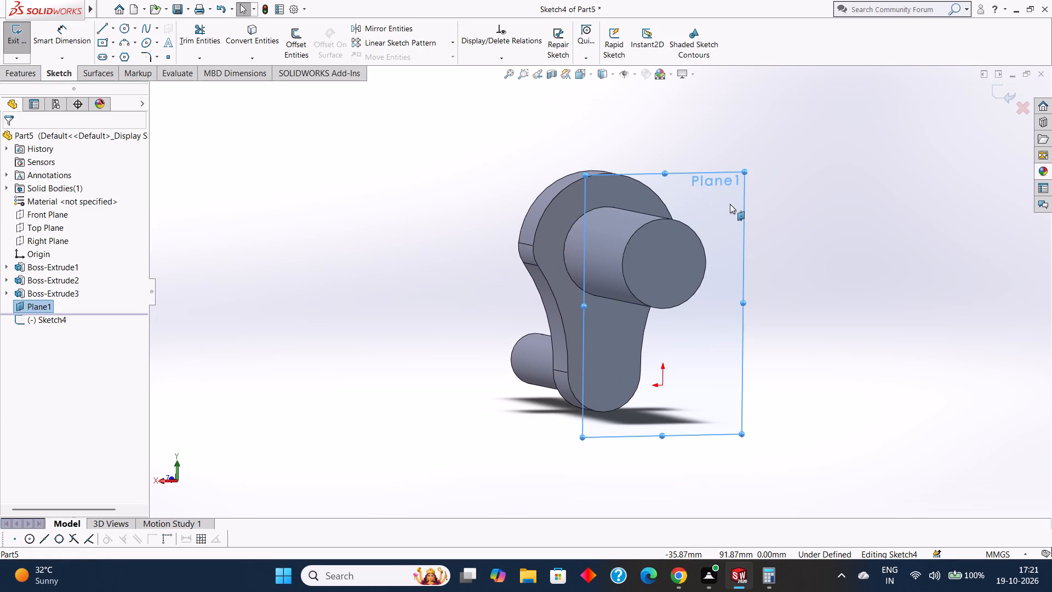
key("ctrl+8")
key("ctrl+8")
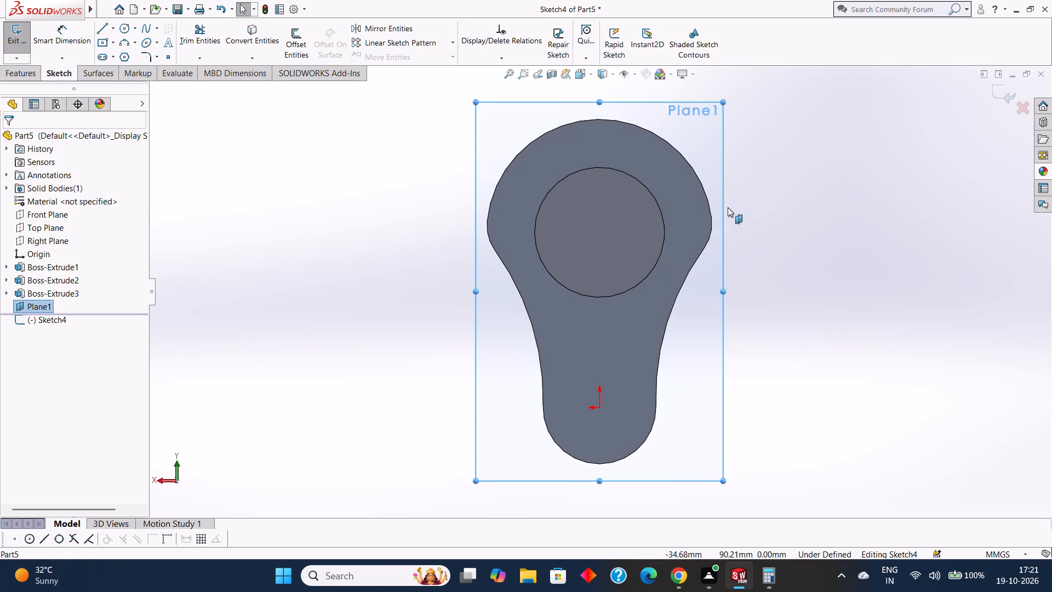
scroll(738, 255, "up", 1)
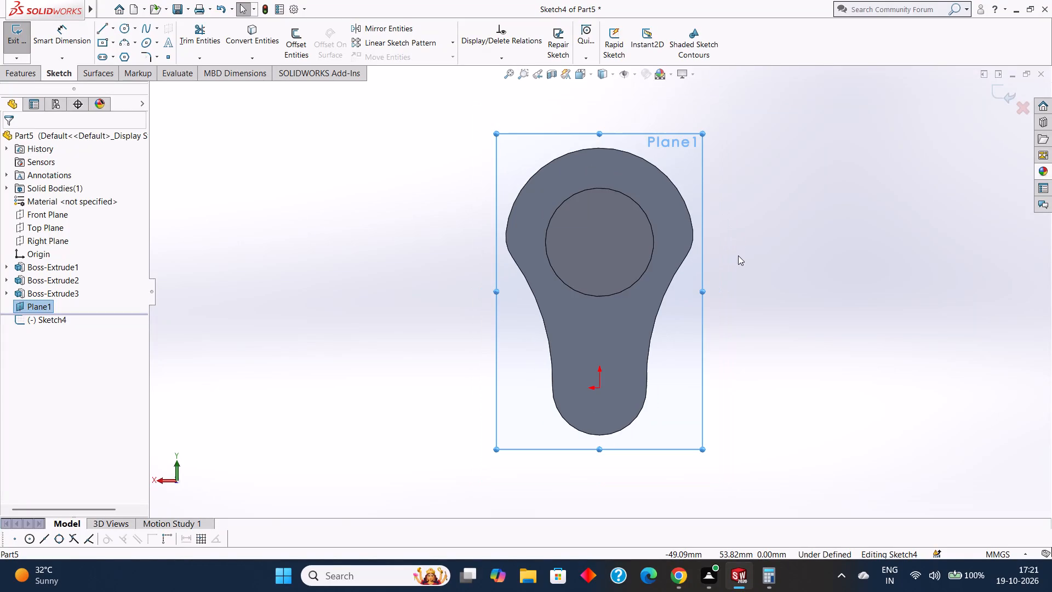
scroll(738, 255, "up", 1)
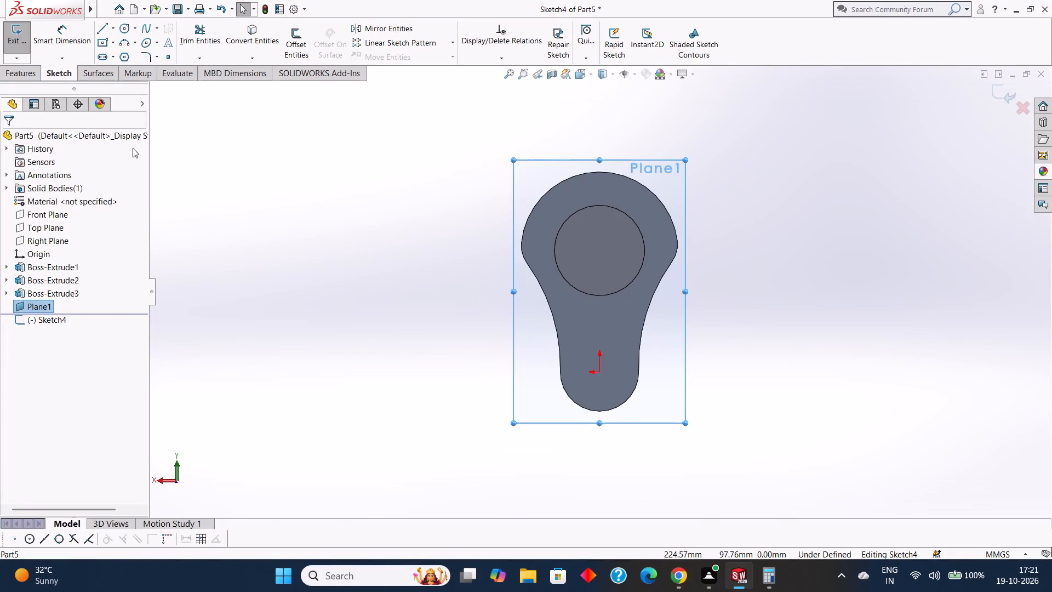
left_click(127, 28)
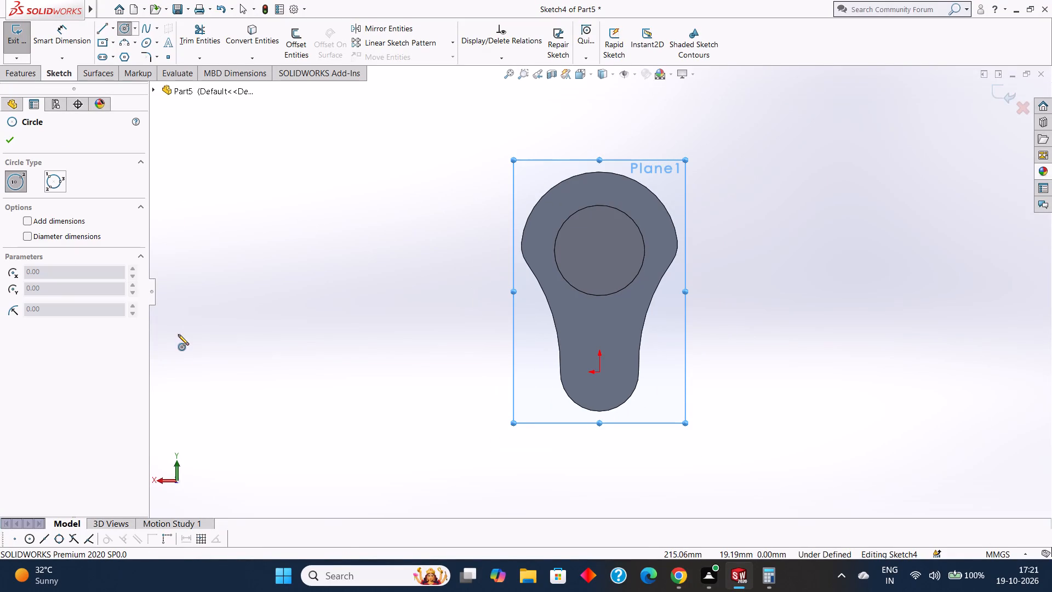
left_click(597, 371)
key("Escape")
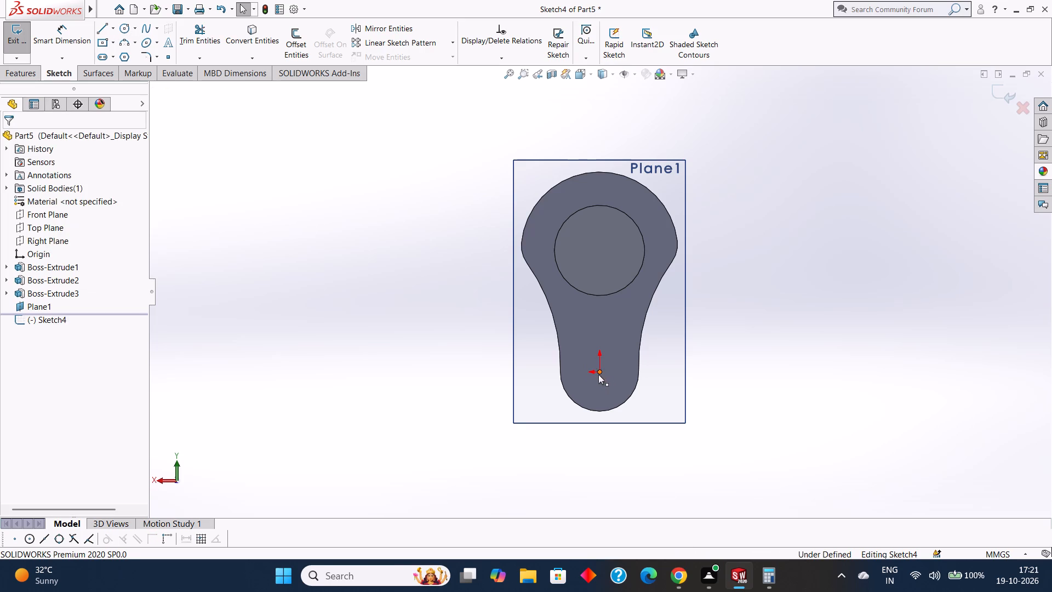
Sketch a circle of about 20 mm radius centred on the origin, matching the plate's small rounded end.
left_click(125, 29)
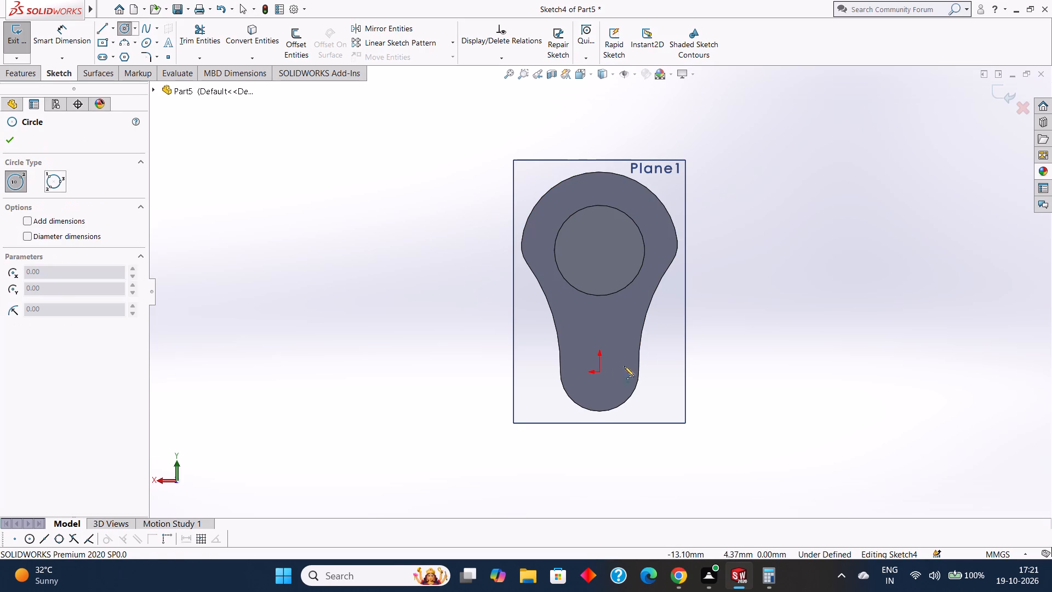
left_click_drag(600, 372, 616, 401)
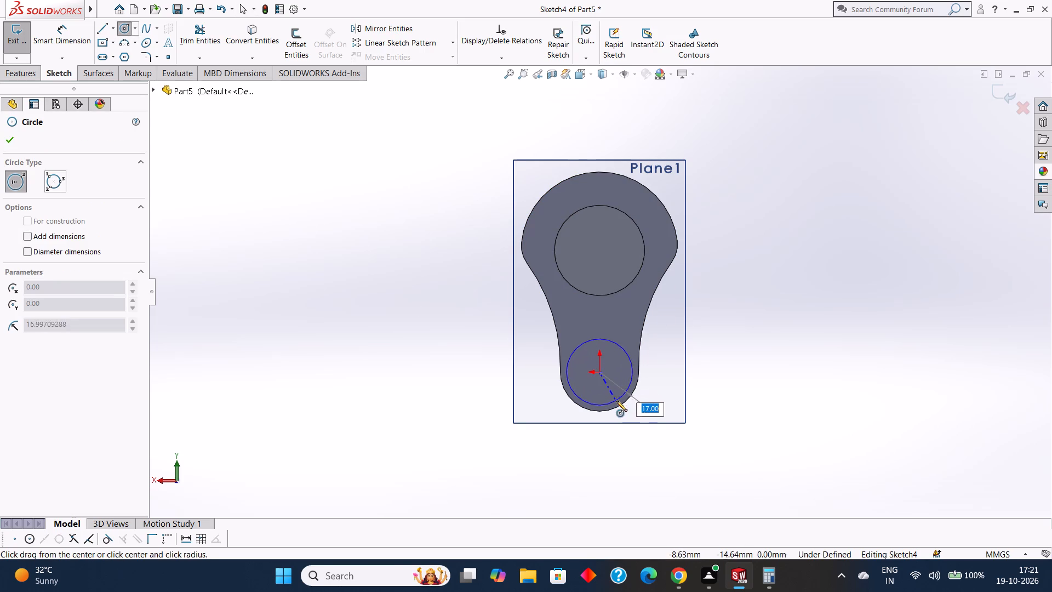
left_click_drag(616, 401, 623, 407)
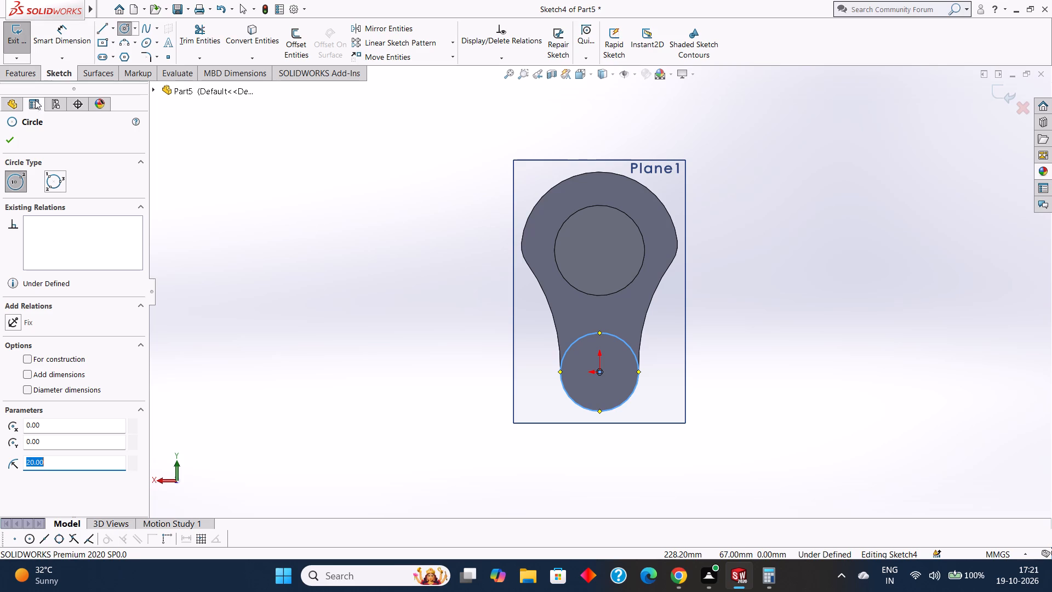
left_click(14, 136)
Dimension the origin circle's diameter as 40 mm, placing the dimension beside the plate's small end.
left_click(60, 39)
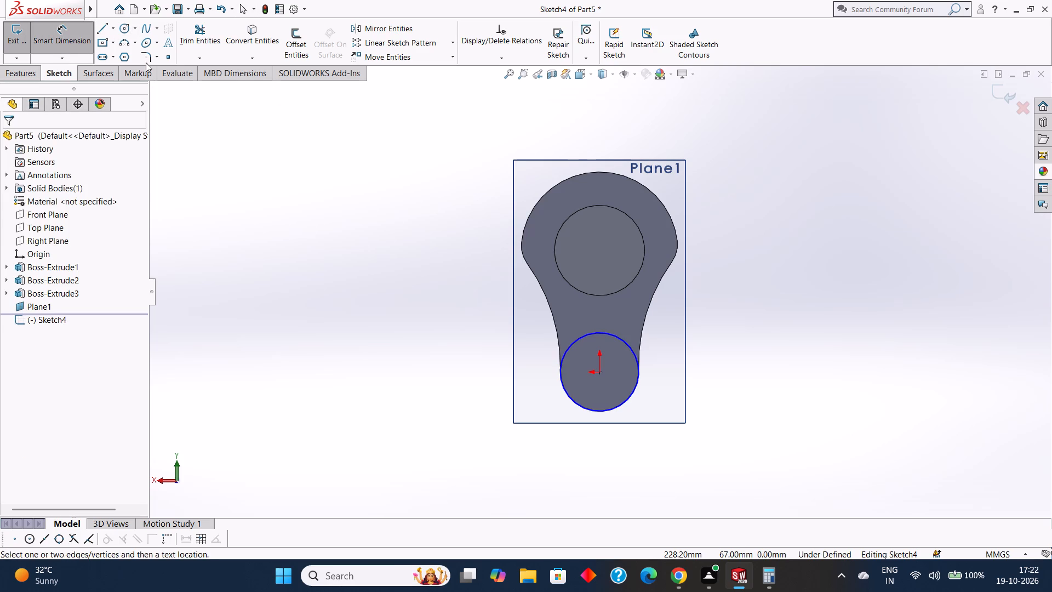
left_click(627, 343)
left_click(773, 356)
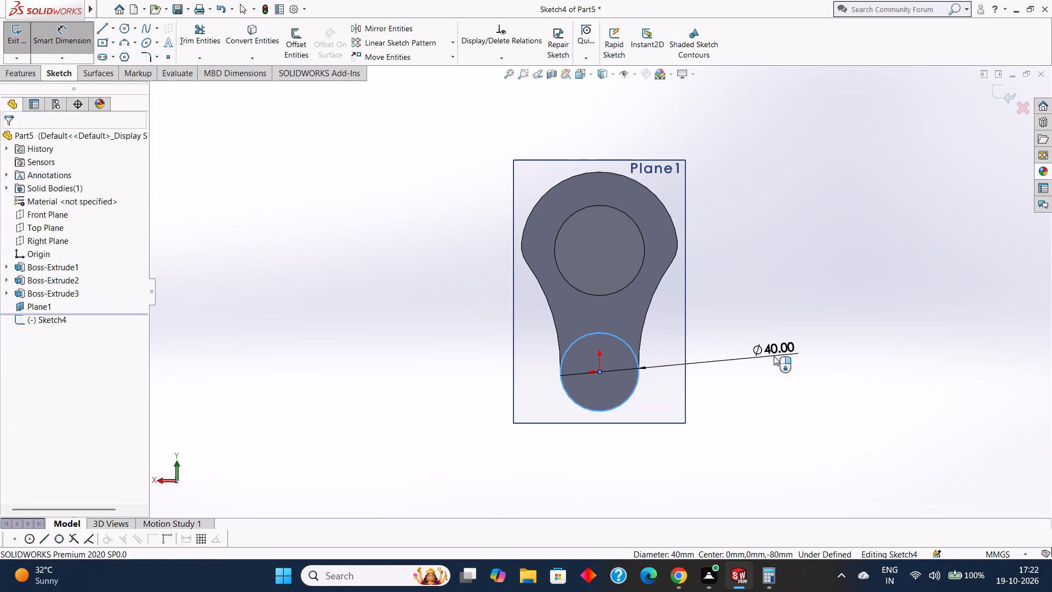
left_click(724, 342)
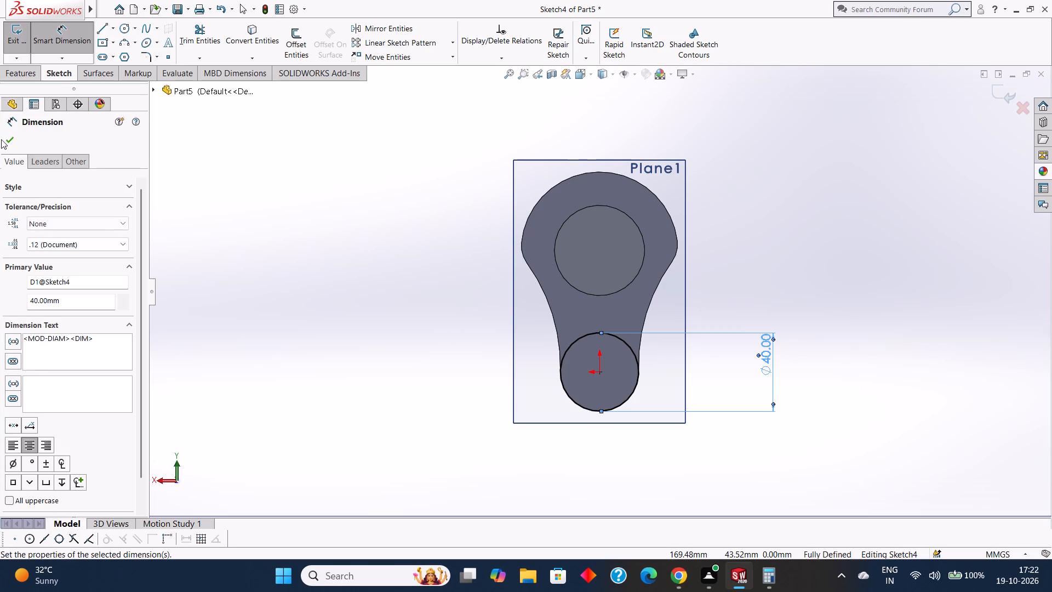
left_click(2, 138)
Sketch a circle centred on the 46 mm boss and set its radius to 40 mm.
left_click(123, 22)
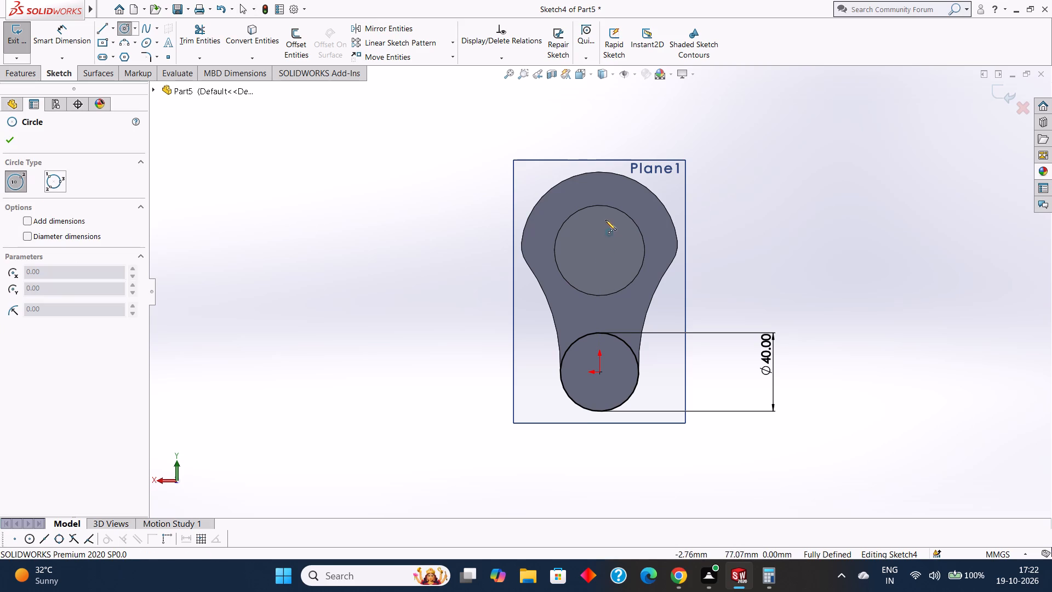
left_click_drag(599, 251, 656, 274)
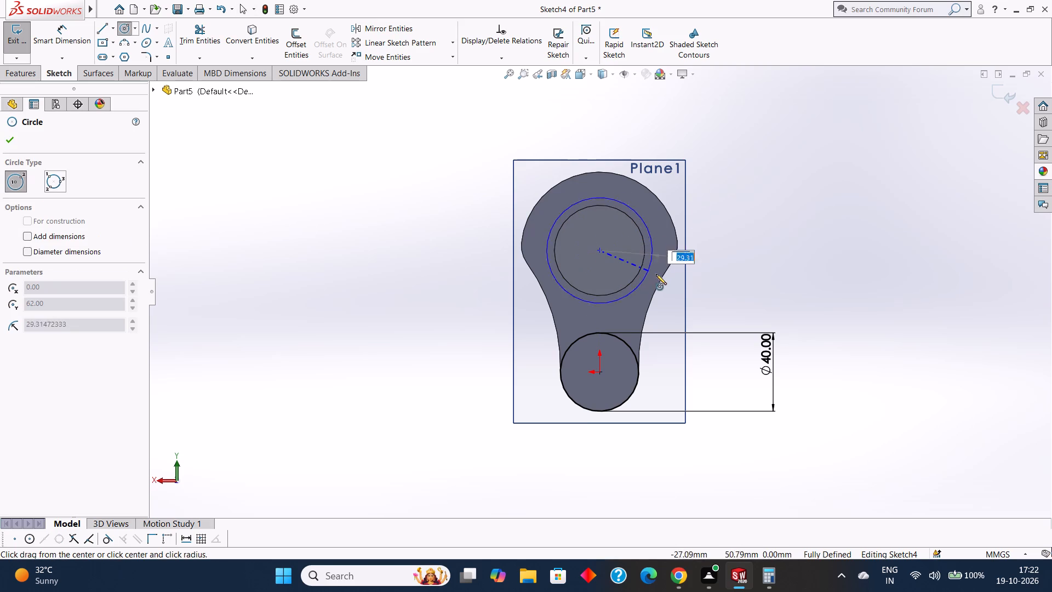
left_click_drag(656, 274, 674, 281)
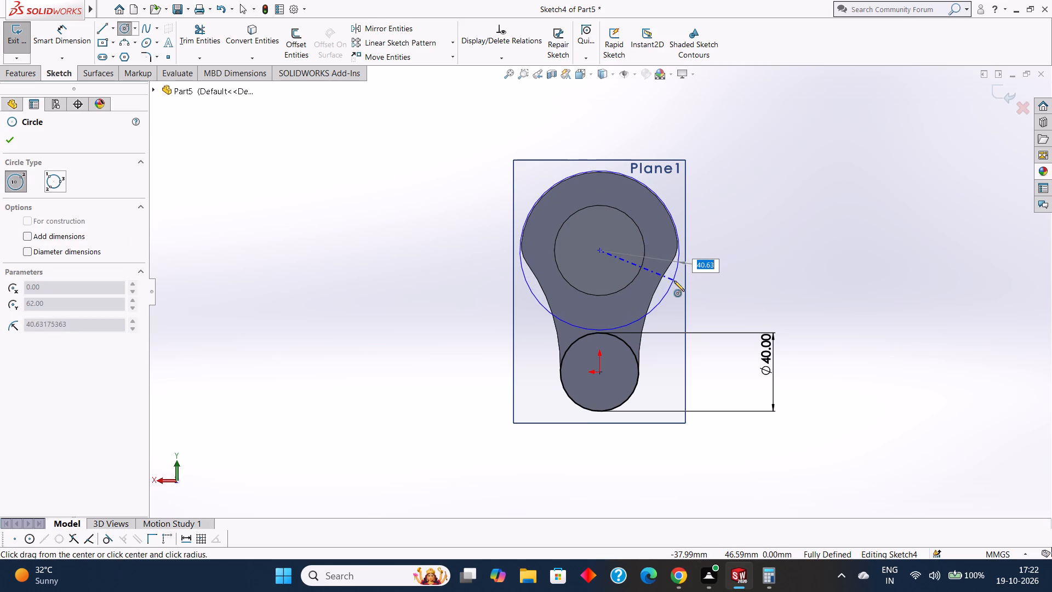
left_click_drag(674, 281, 673, 281)
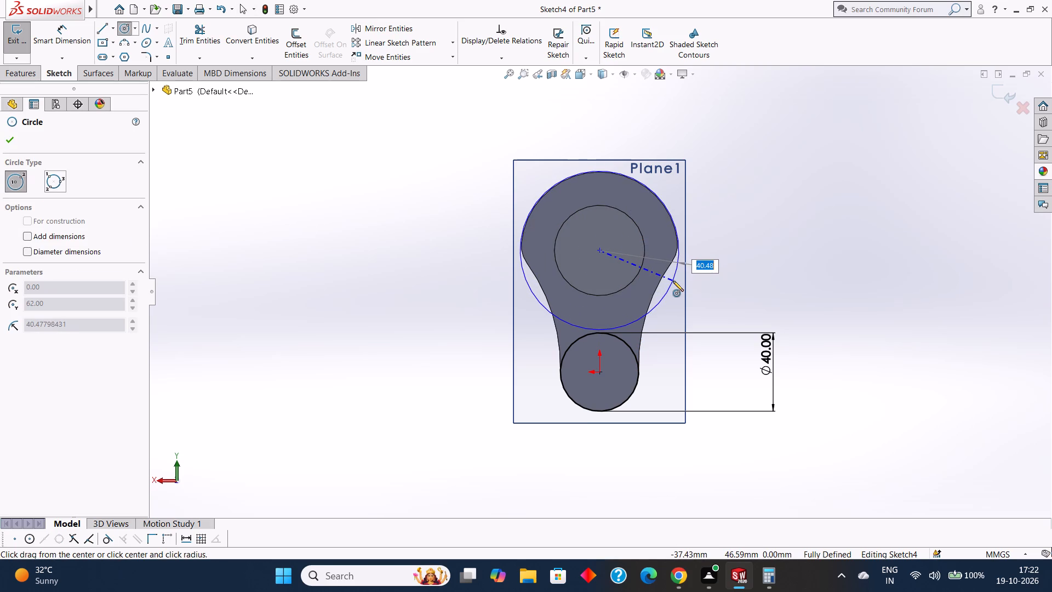
left_click_drag(673, 281, 672, 281)
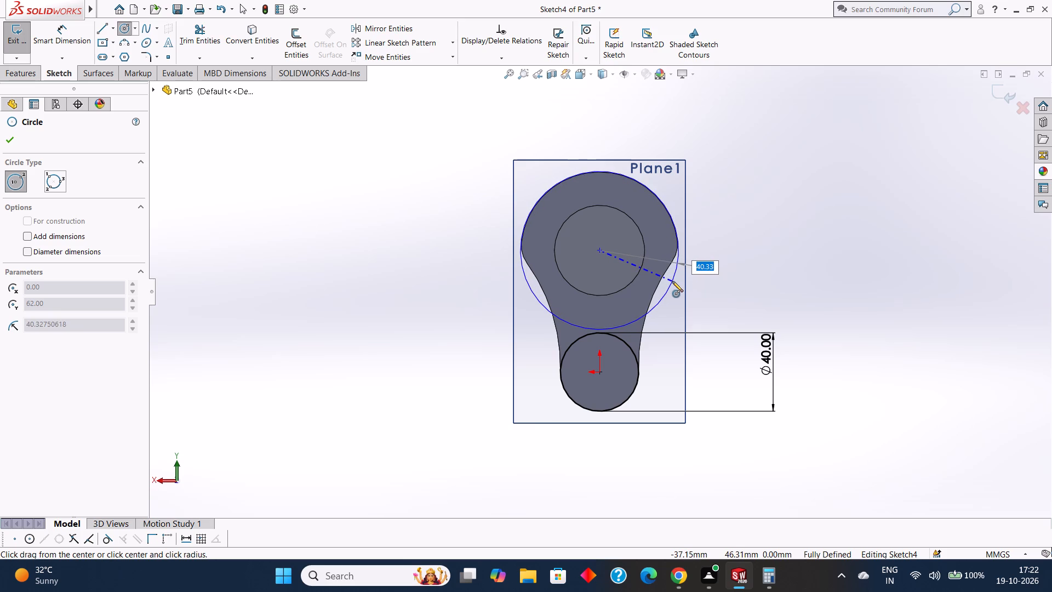
left_click_drag(672, 281, 673, 281)
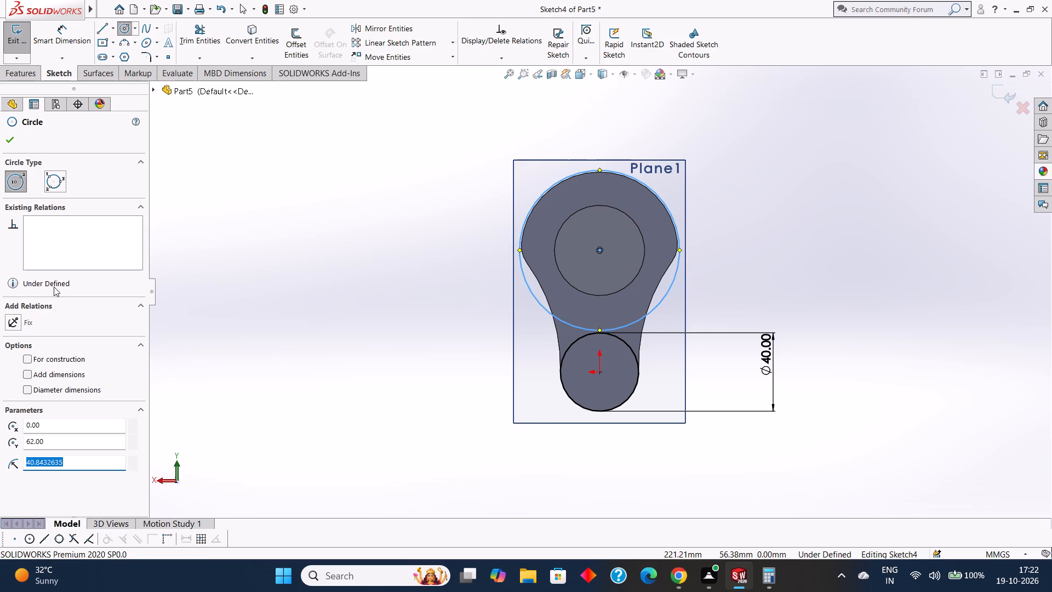
key("BackSpace")
type("40")
key("Return")
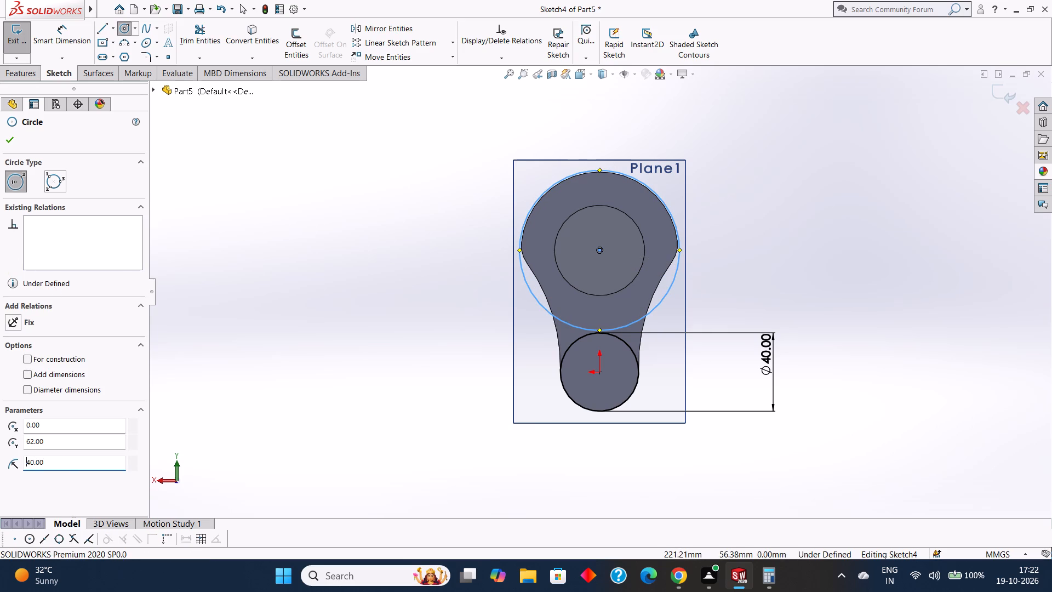
left_click(11, 136)
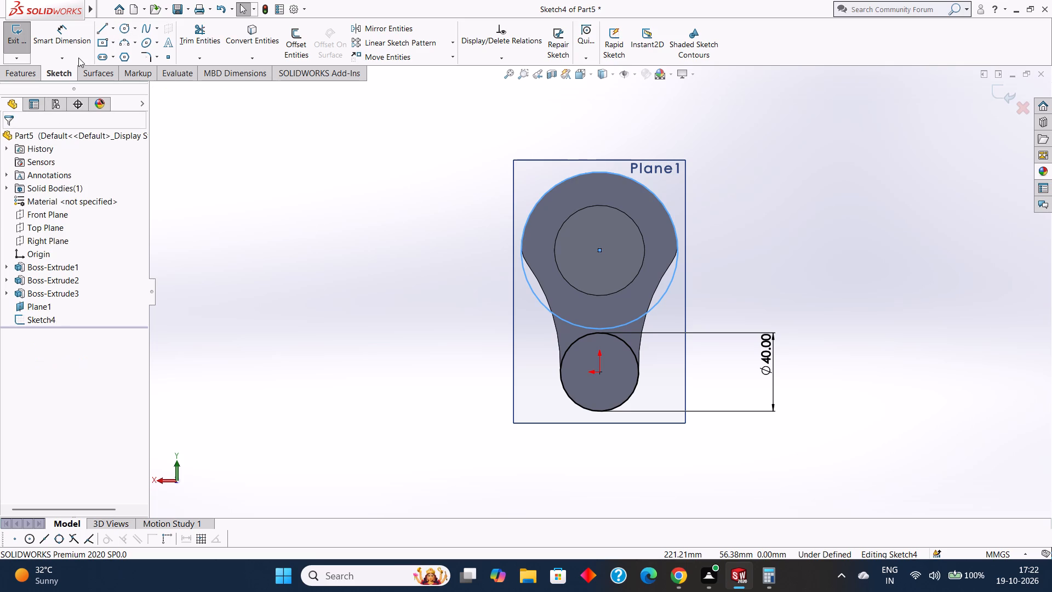
Dimension the large circle's diameter as 80 mm, placing the dimension above the circle.
left_click(77, 30)
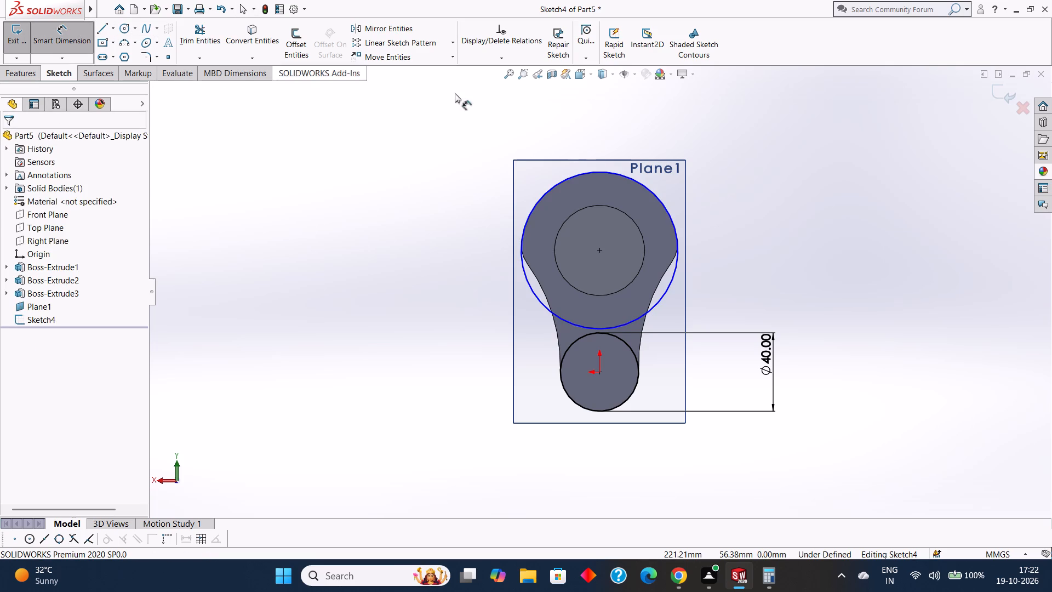
left_click(594, 172)
left_click(602, 109)
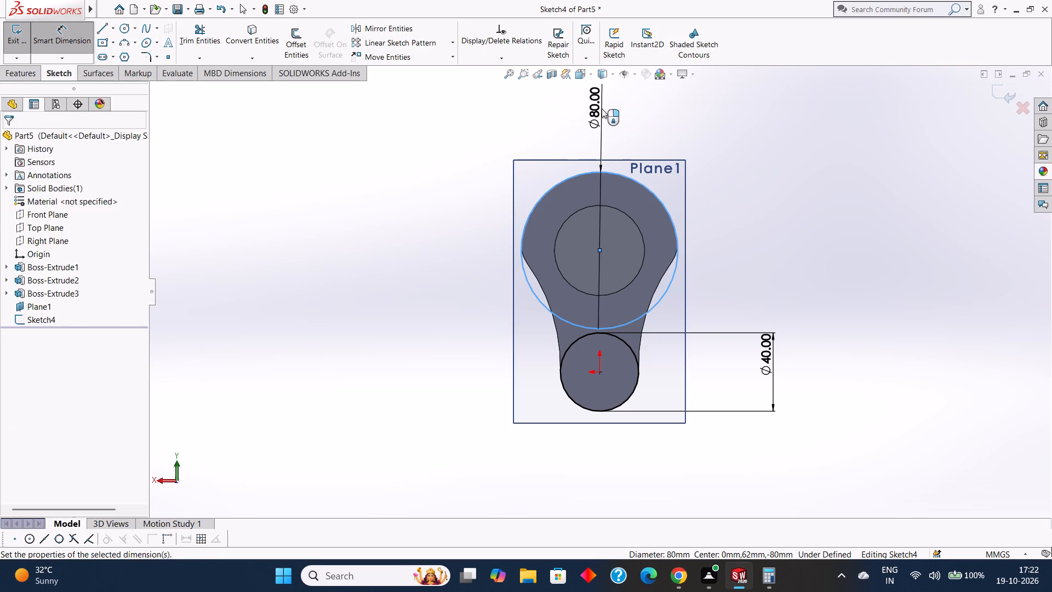
left_click(550, 96)
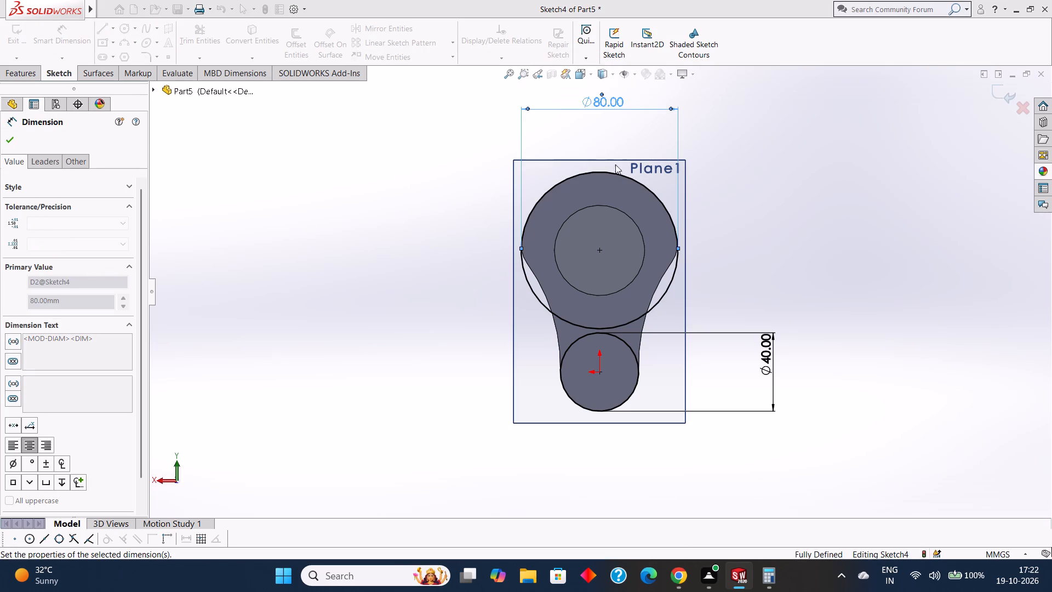
left_click(15, 140)
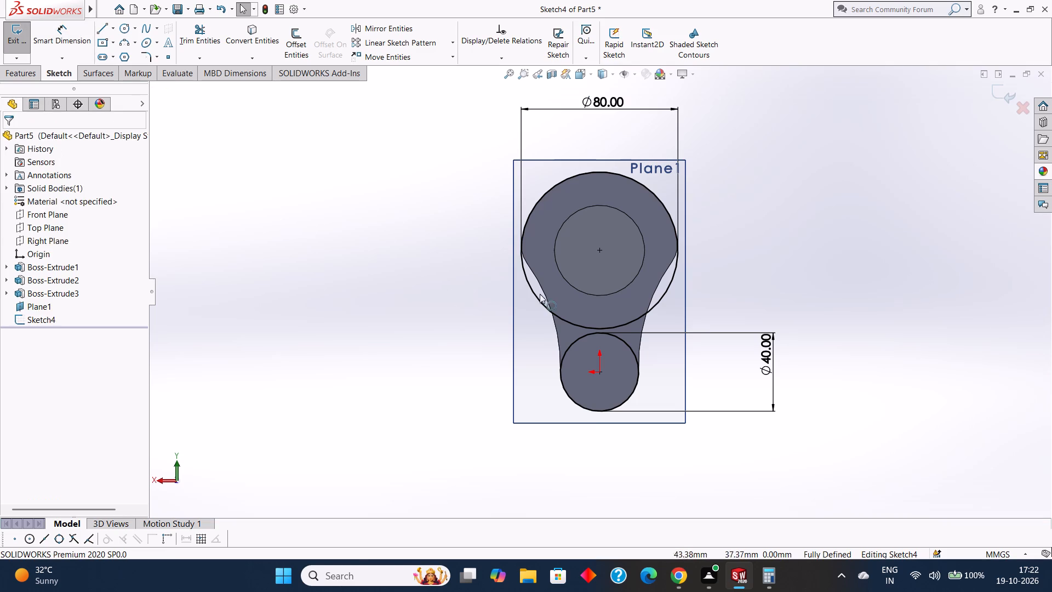
Sketch a circle with a 15 mm radius overlapping the left side of the 80 mm circle, slightly below its centre level.
scroll(564, 277, "down", 4)
scroll(527, 233, "down", 2)
scroll(527, 237, "up", 1)
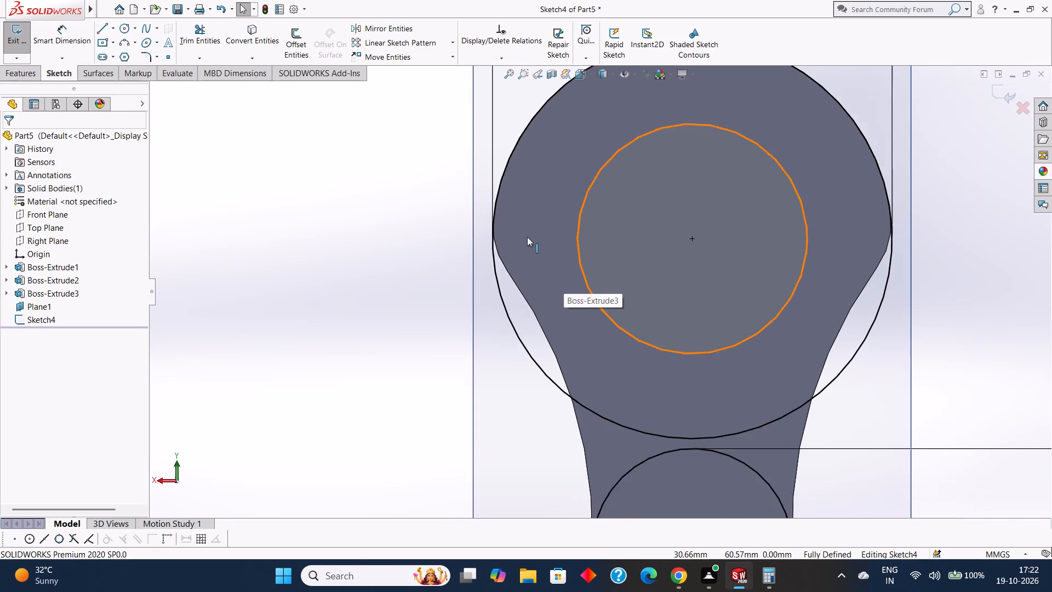
scroll(527, 237, "up", 1)
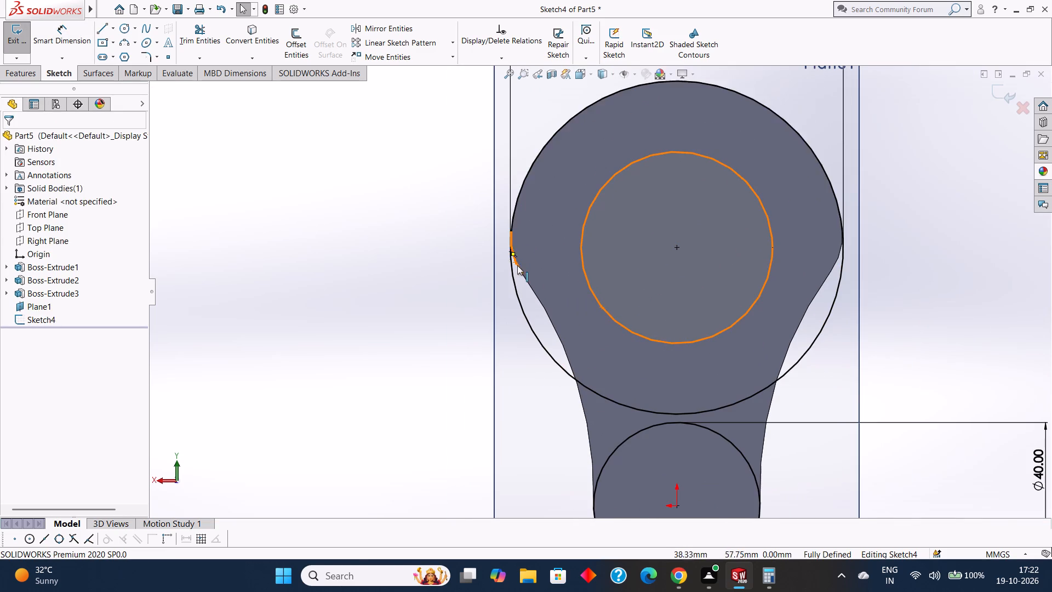
scroll(524, 271, "up", 2)
scroll(549, 275, "down", 8)
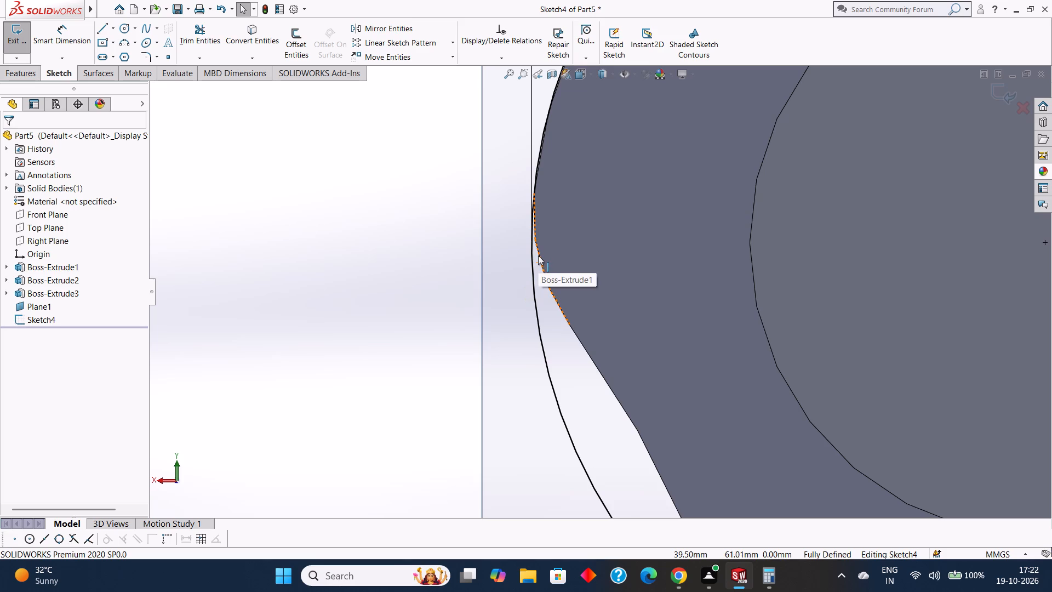
left_click(124, 27)
scroll(583, 287, "up", 2)
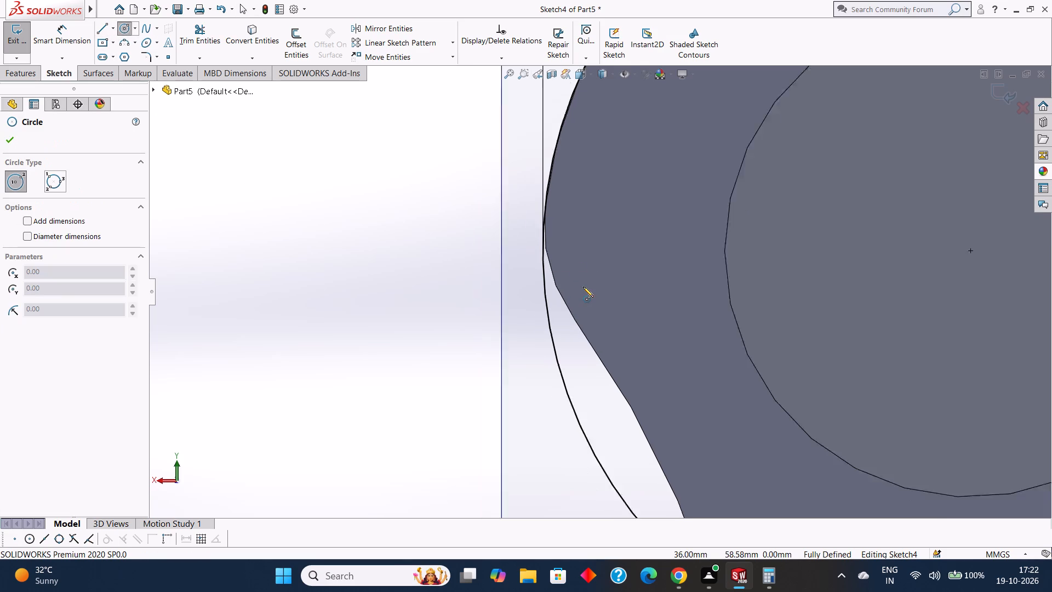
scroll(583, 287, "up", 3)
left_click(629, 281)
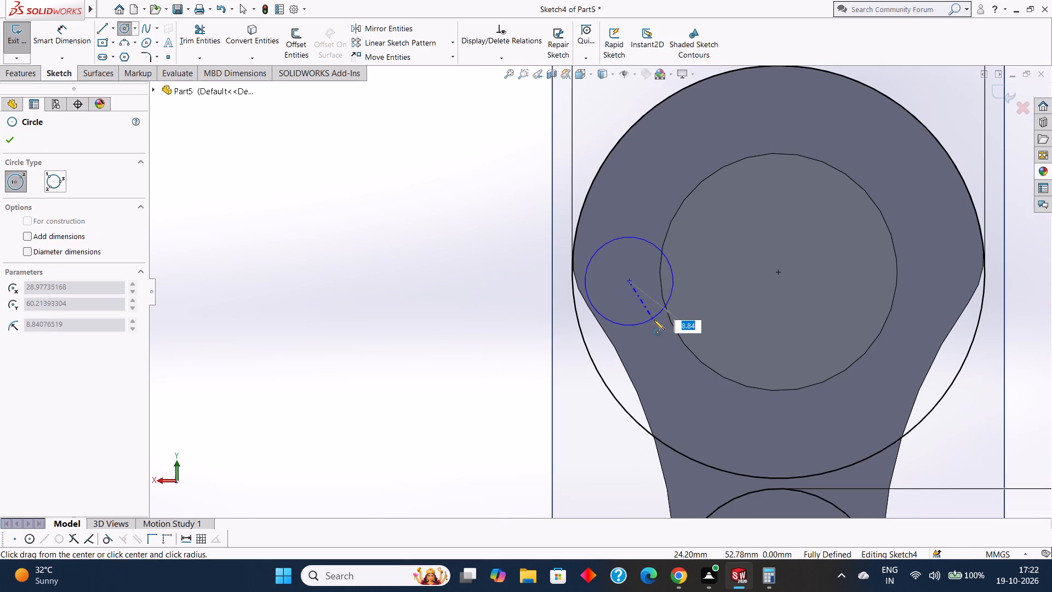
type("15")
key("Return")
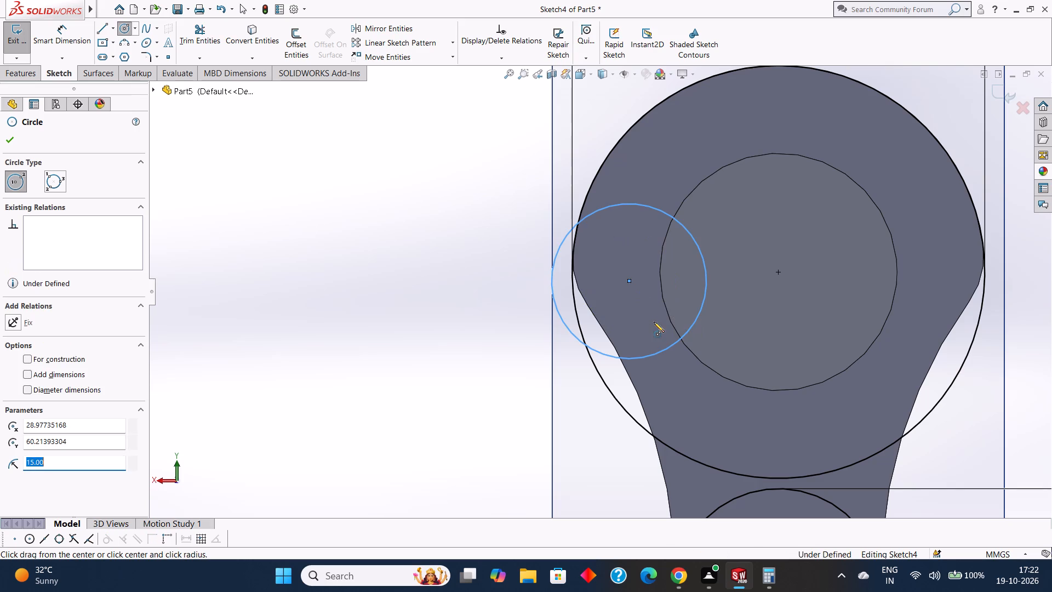
key("Escape")
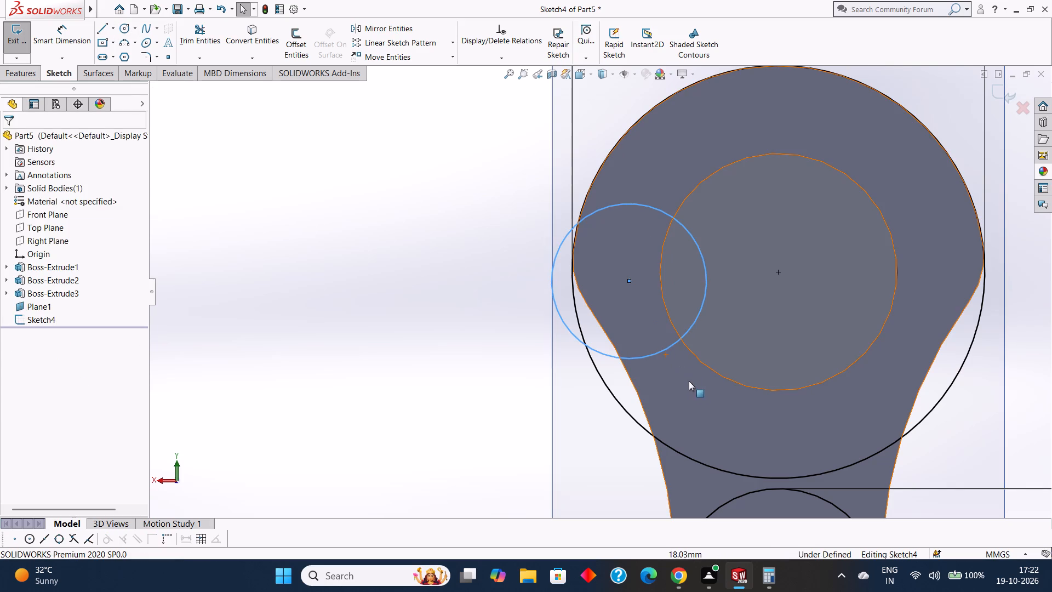
key("Escape")
key("Escape")
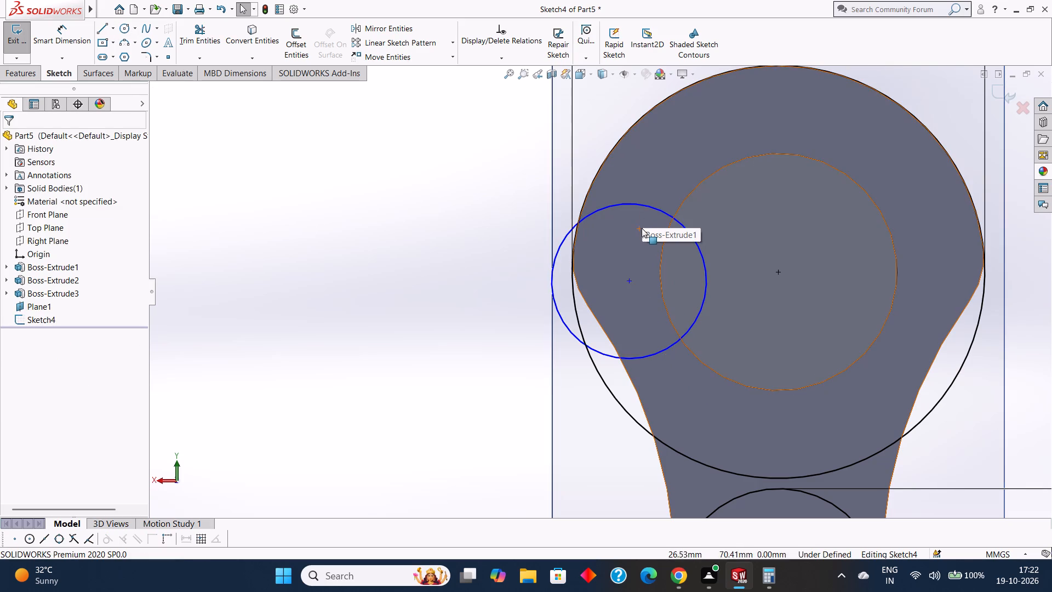
Add a tangent relation between the 15 mm radius circle and the 80 mm diameter circle.
left_click(636, 203)
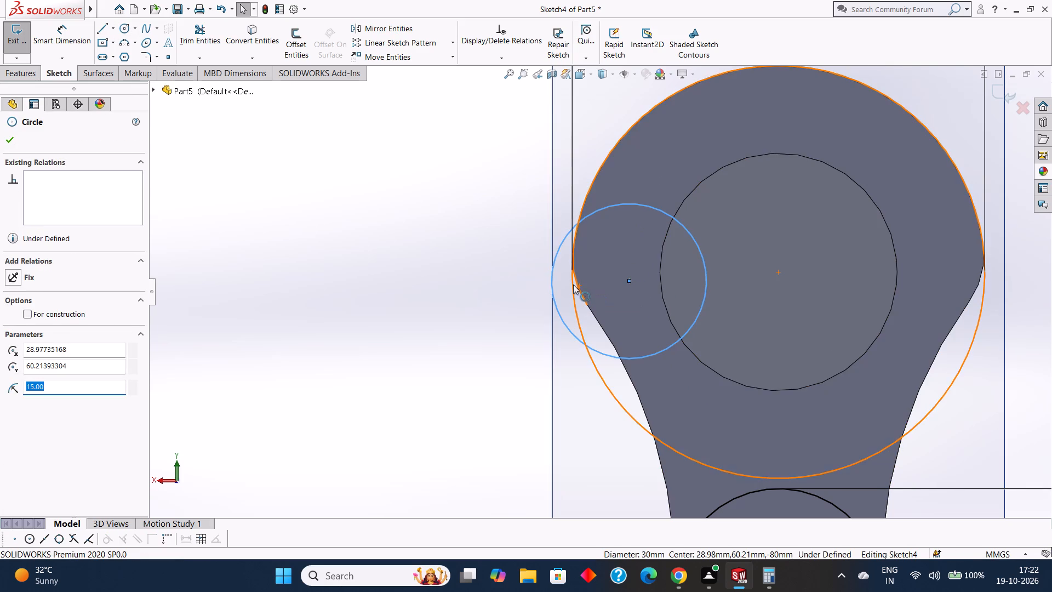
left_click(573, 284, "ctrl")
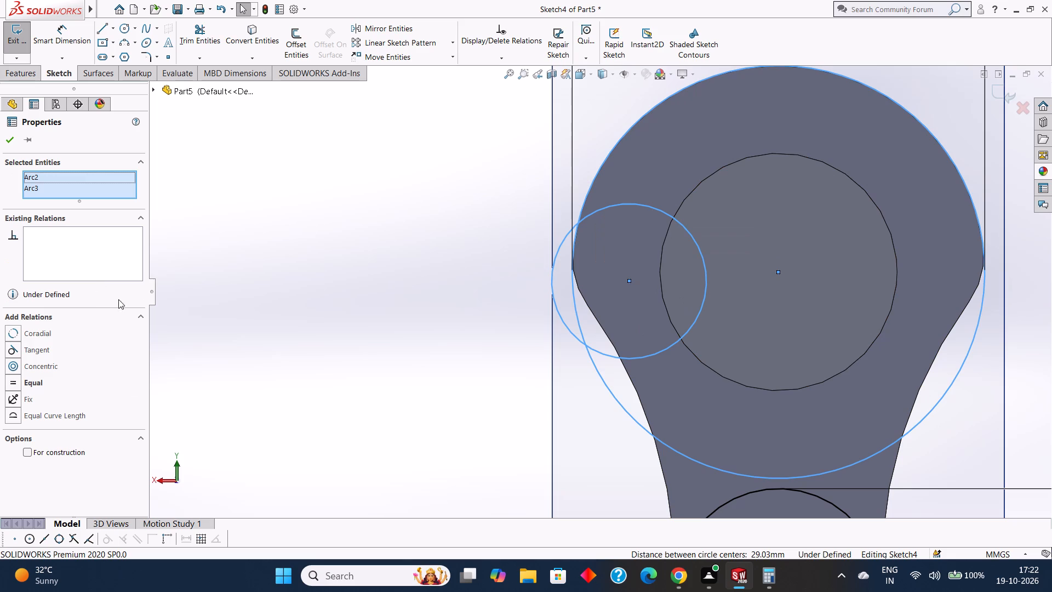
left_click(40, 349)
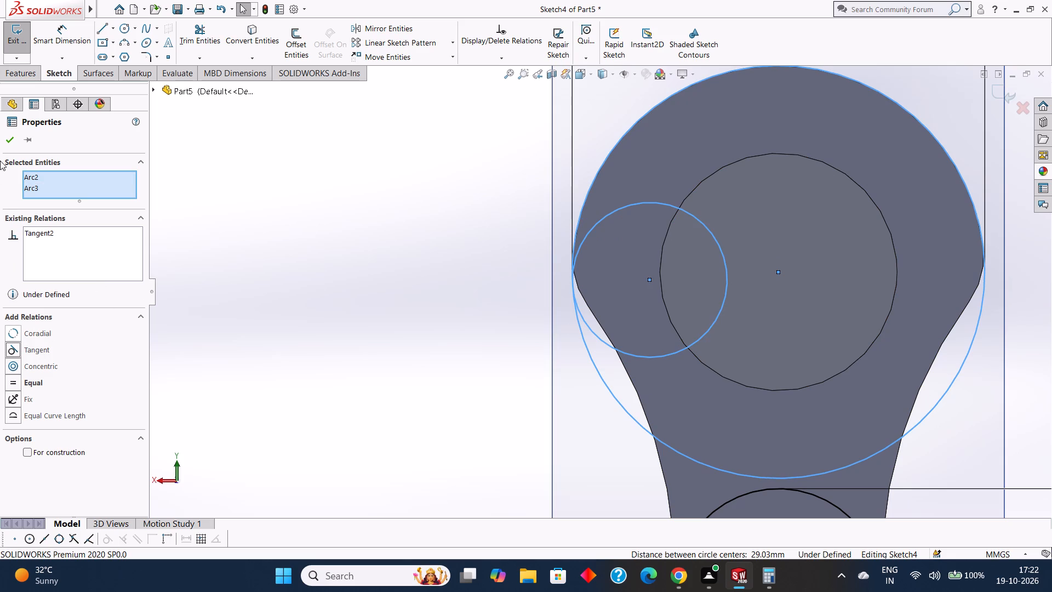
left_click(5, 141)
Dimension the small tangent circle's diameter as 30 mm, placing the dimension to the upper left outside the profile.
scroll(596, 351, "down", 2)
scroll(597, 352, "up", 4)
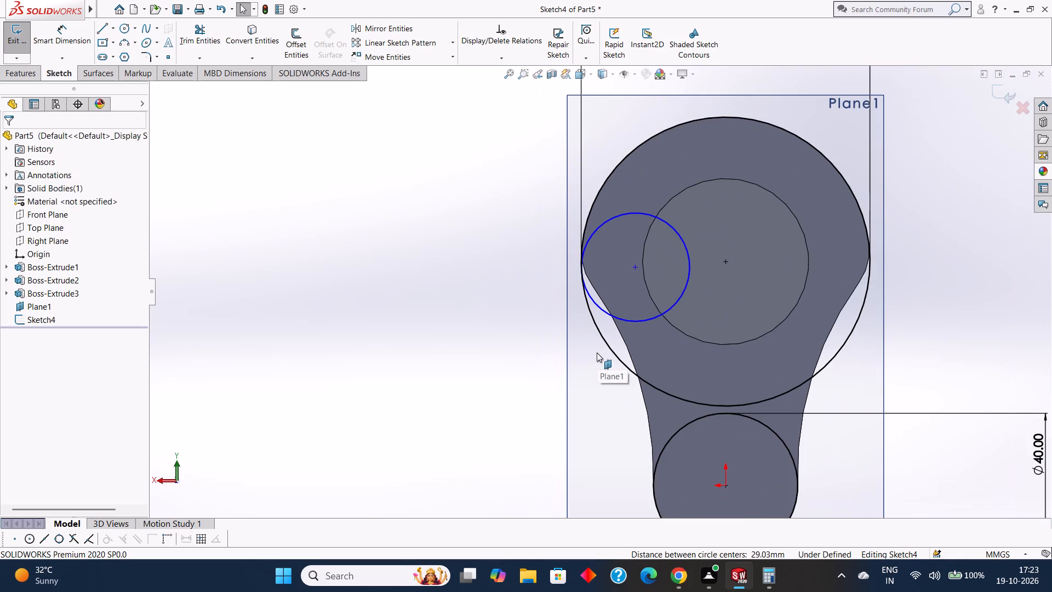
scroll(597, 352, "up", 1)
scroll(662, 340, "down", 1)
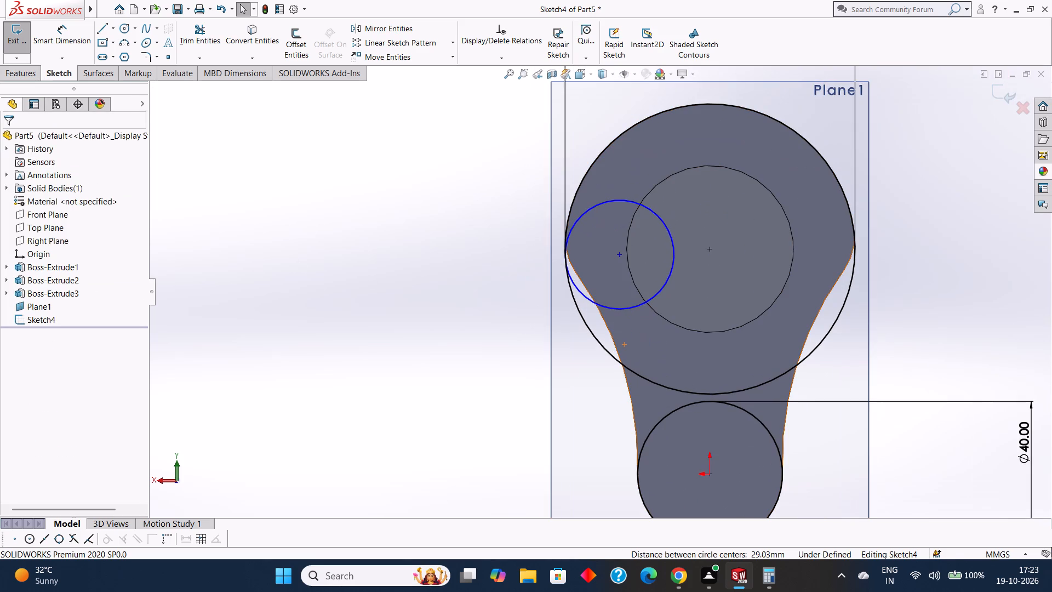
left_click(59, 32)
left_click(626, 200)
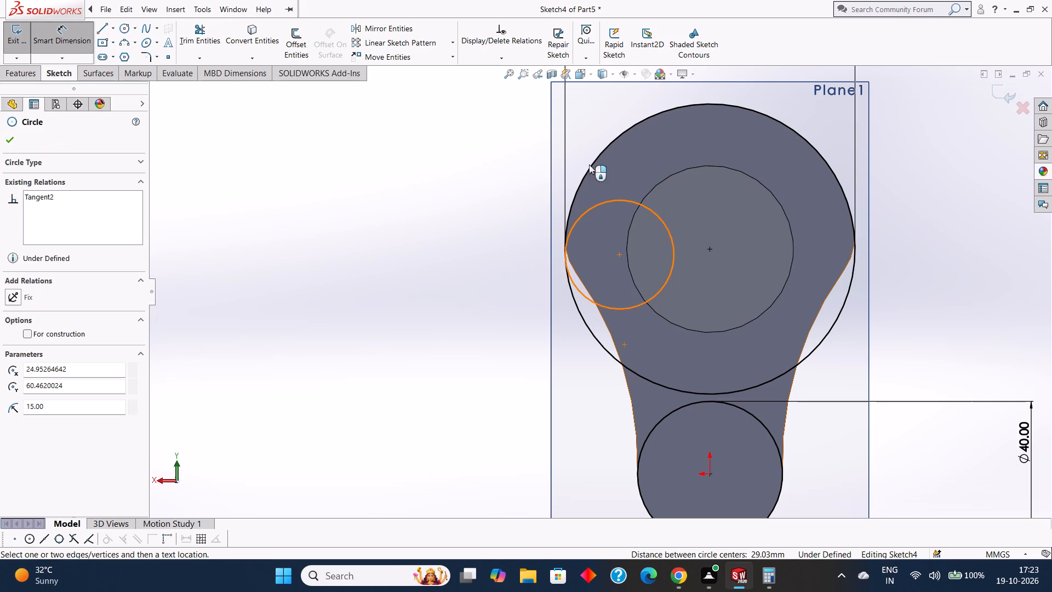
left_click(491, 140)
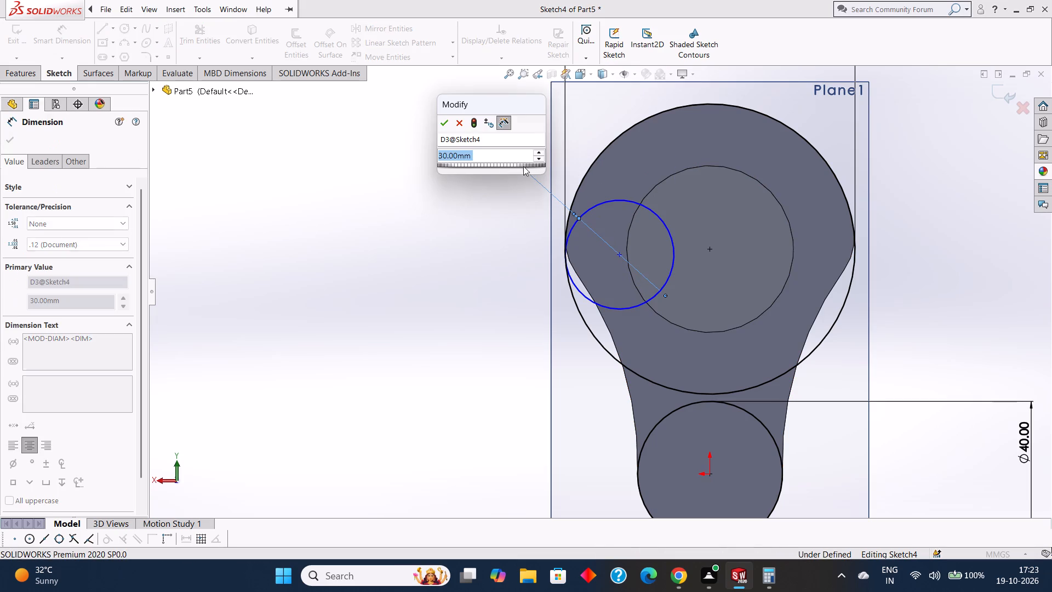
left_click(444, 123)
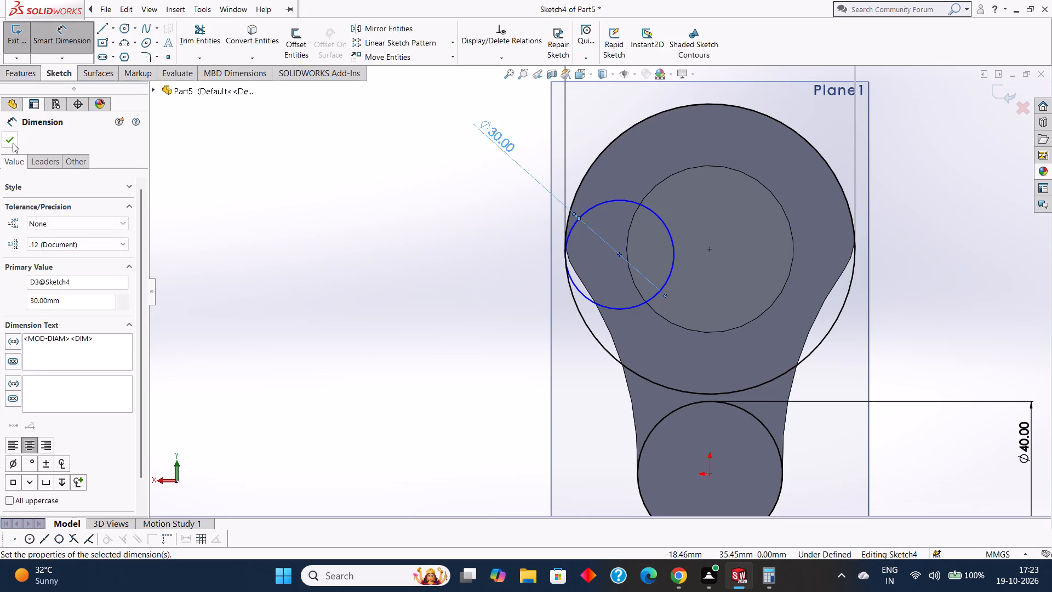
left_click(13, 143)
Dimension the vertical distance between the origin and the left small circle's centre, placing the dimension left of the profile.
left_click(51, 44)
scroll(799, 429, "up", 1)
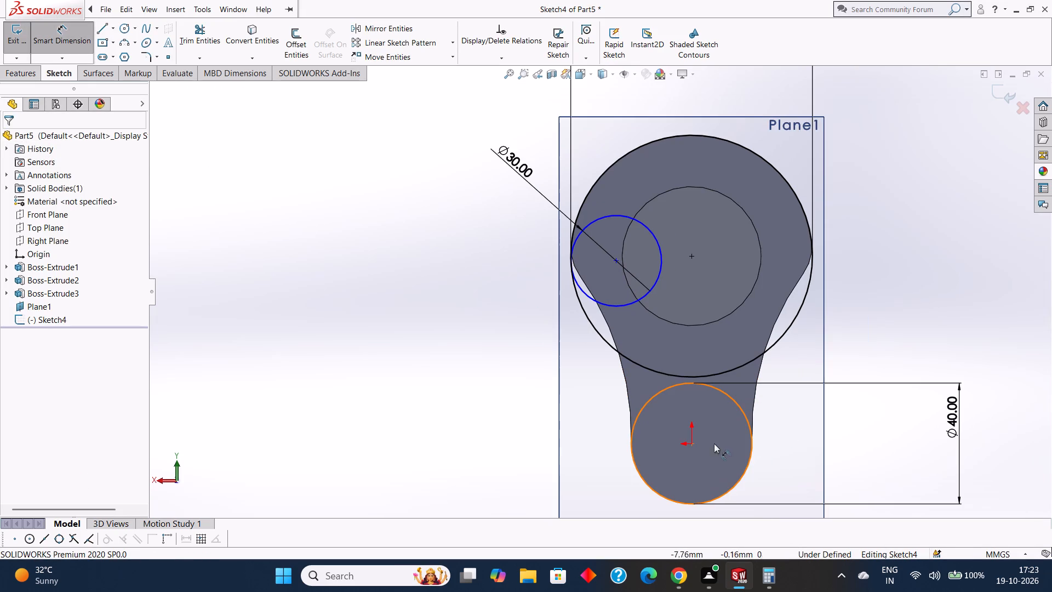
left_click(693, 445)
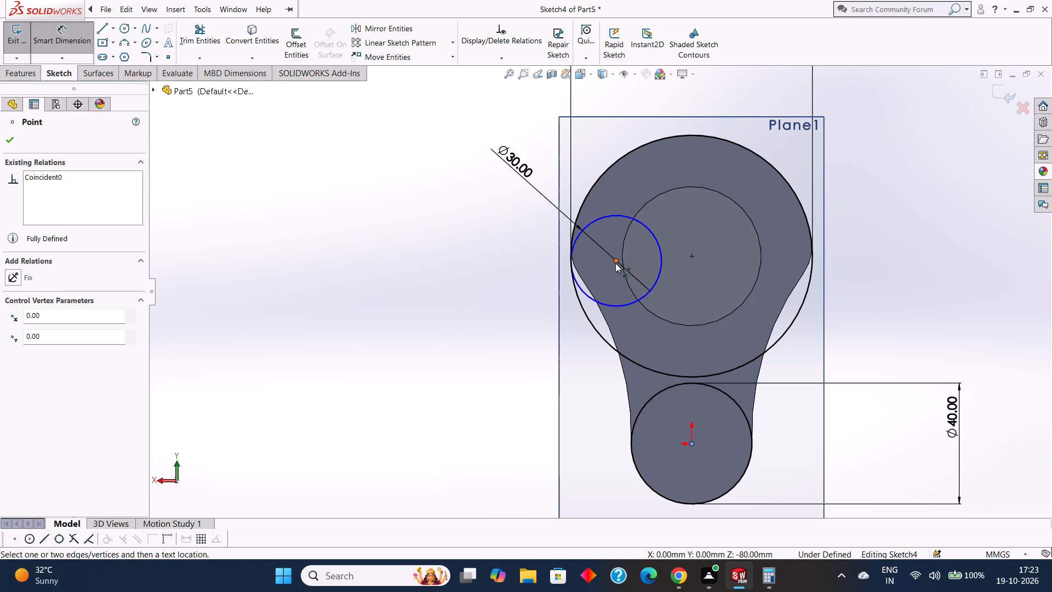
left_click(615, 263)
left_click(491, 325)
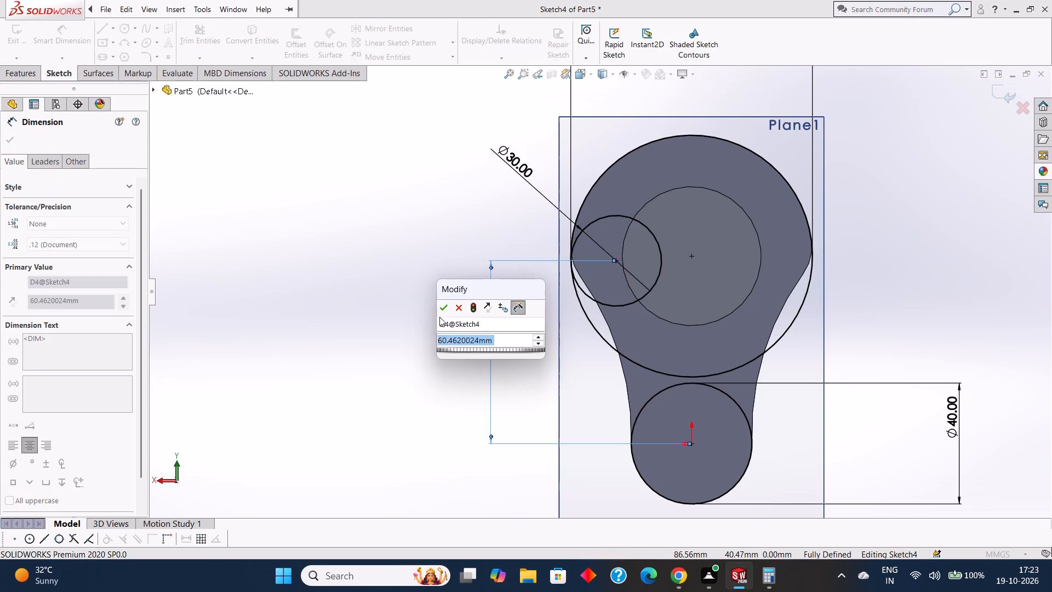
left_click(441, 312)
left_click(8, 135)
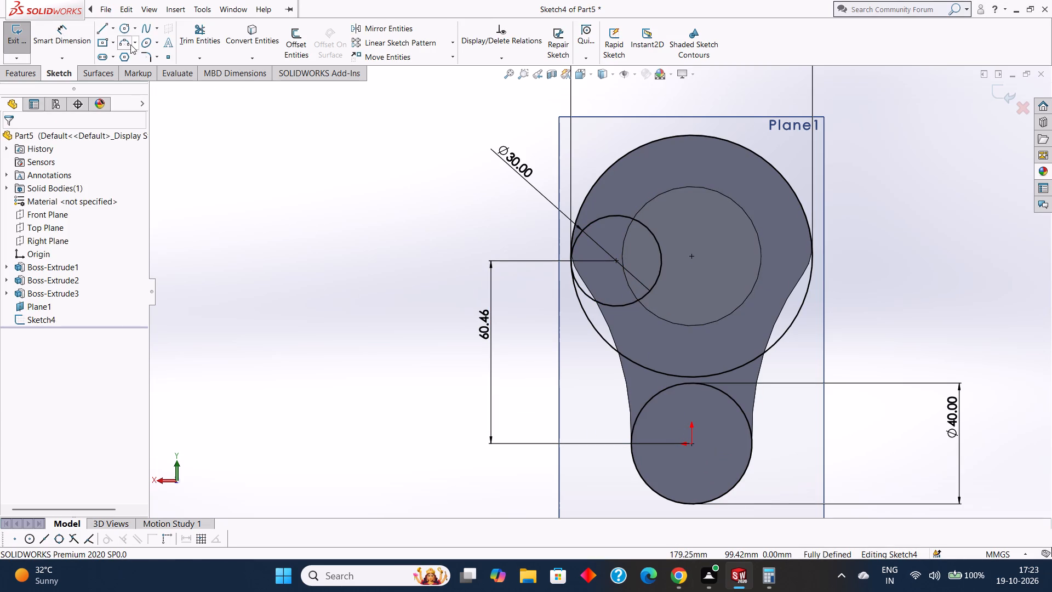
Sketch a circle with a 15 mm radius overlapping the right side of the 80 mm circle, slightly above its centre level.
left_click(122, 29)
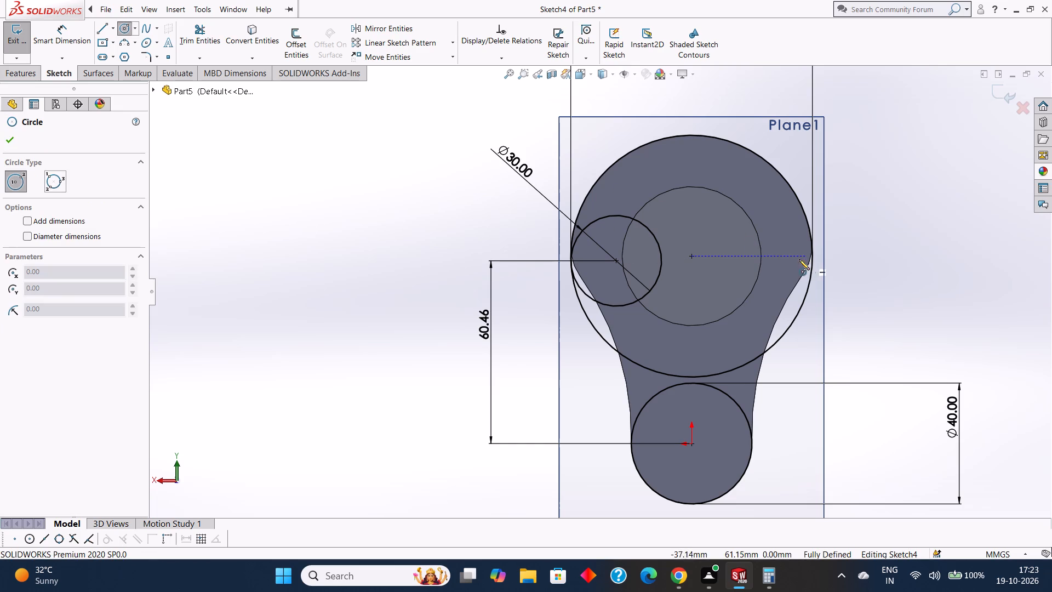
left_click(776, 252)
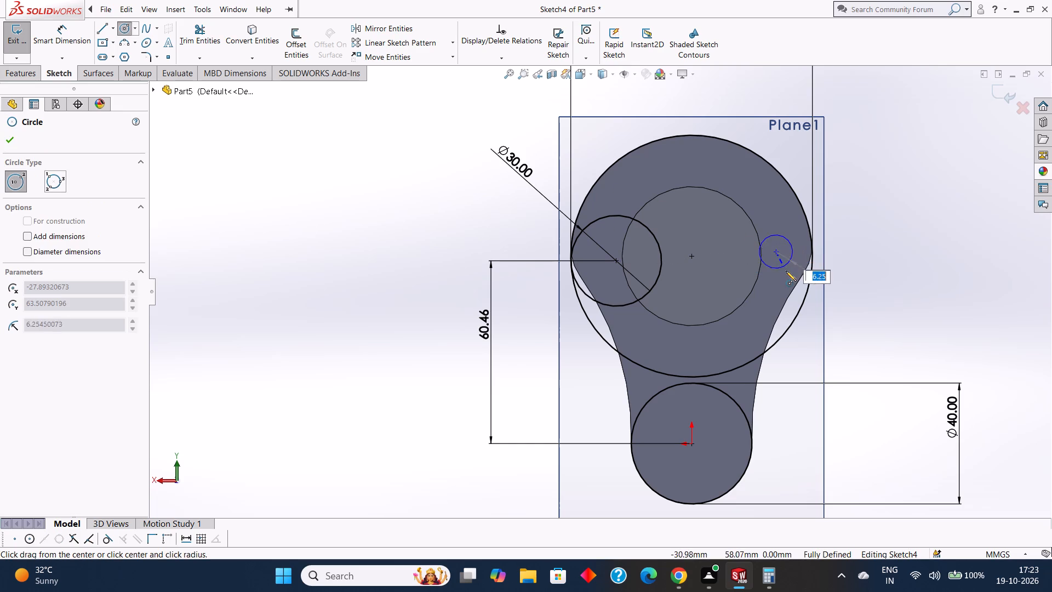
type("15")
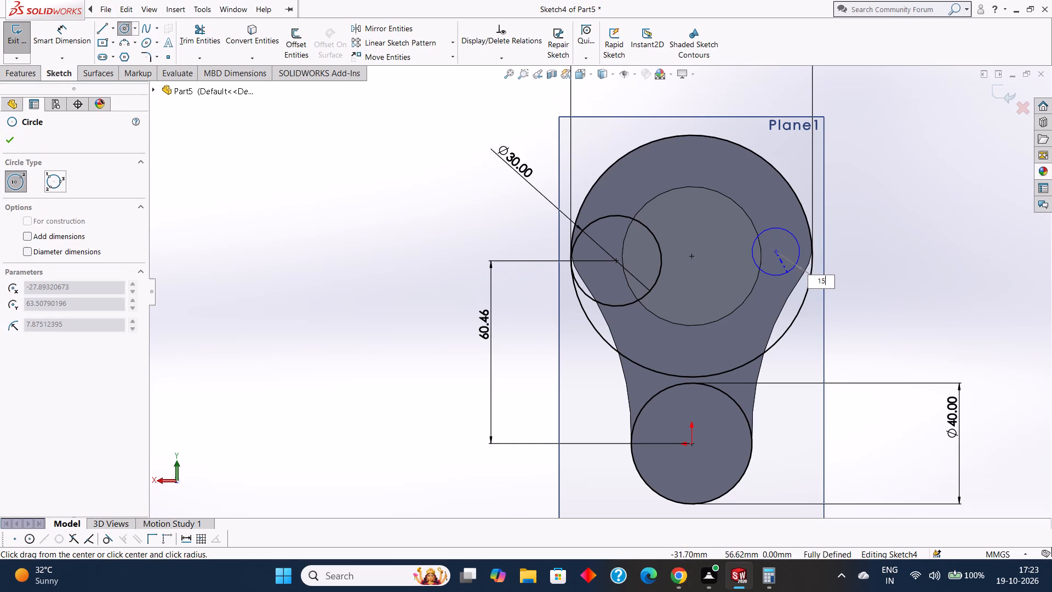
key("Return")
key("Escape")
key("Escape")
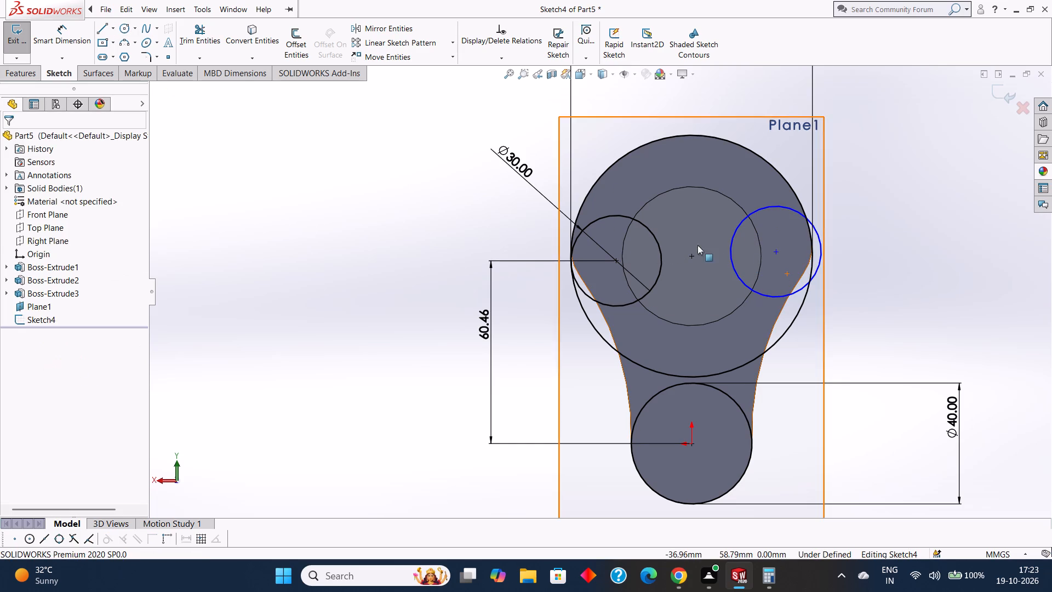
Dimension the right small circle's diameter, placing the dimension to the upper right outside the profile.
left_click(65, 34)
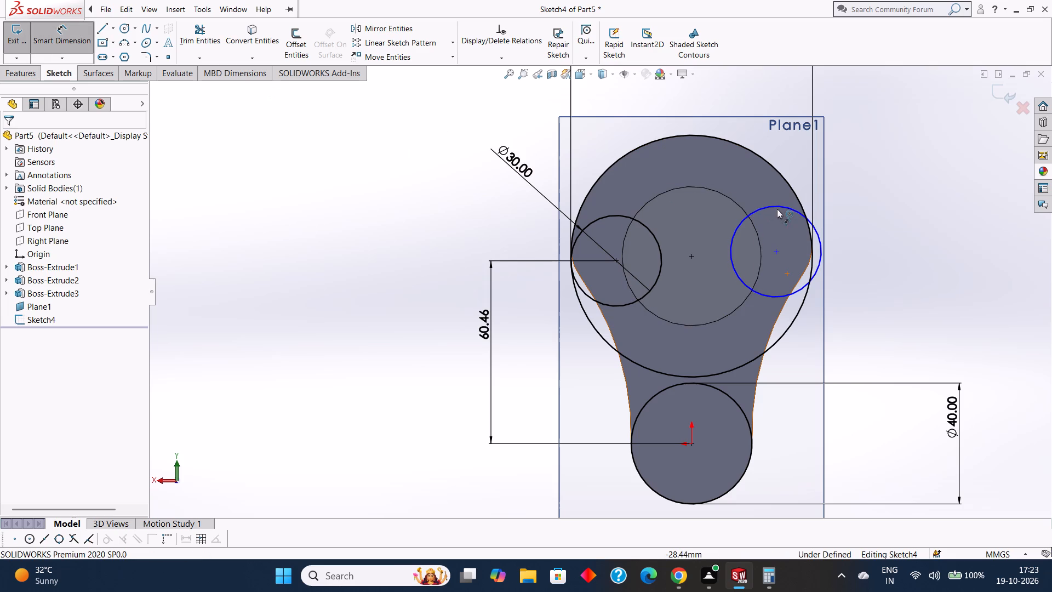
left_click(777, 207)
left_click(867, 167)
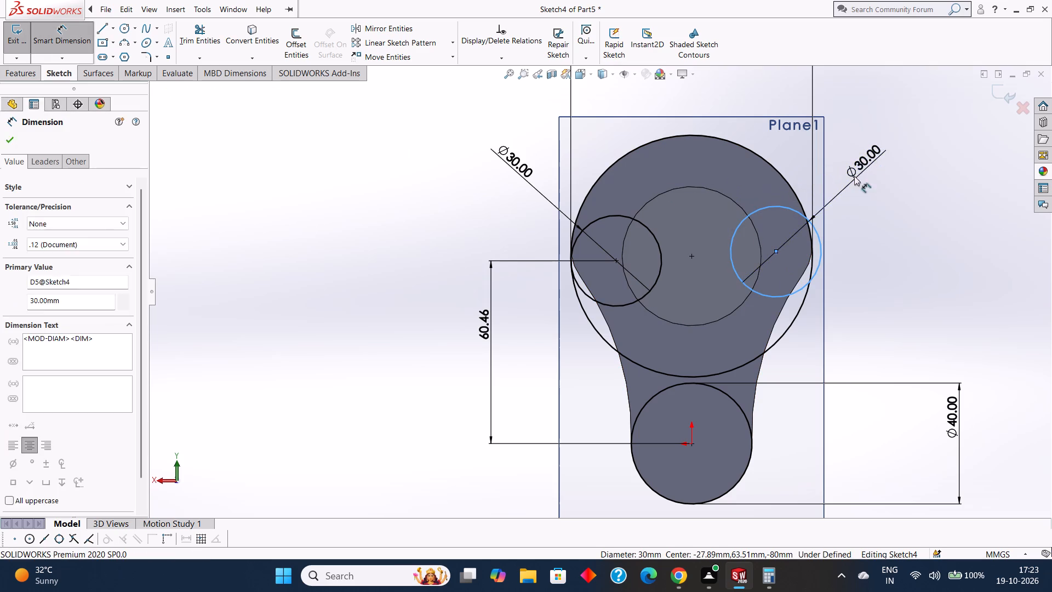
left_click(815, 148)
left_click(6, 140)
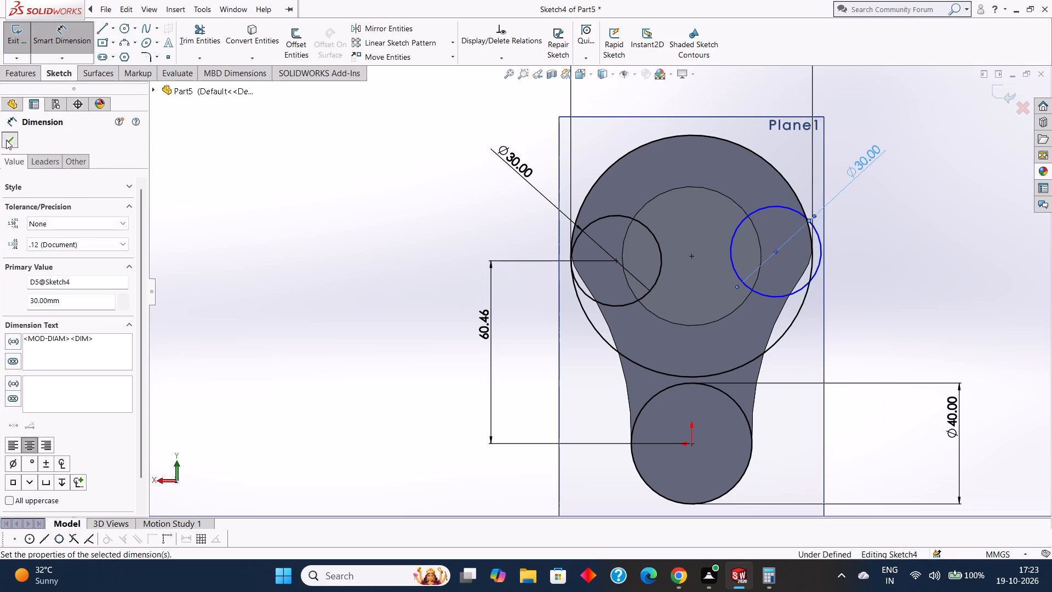
Add a tangent relation between the right small circle and the 80 mm circle.
left_click(765, 209)
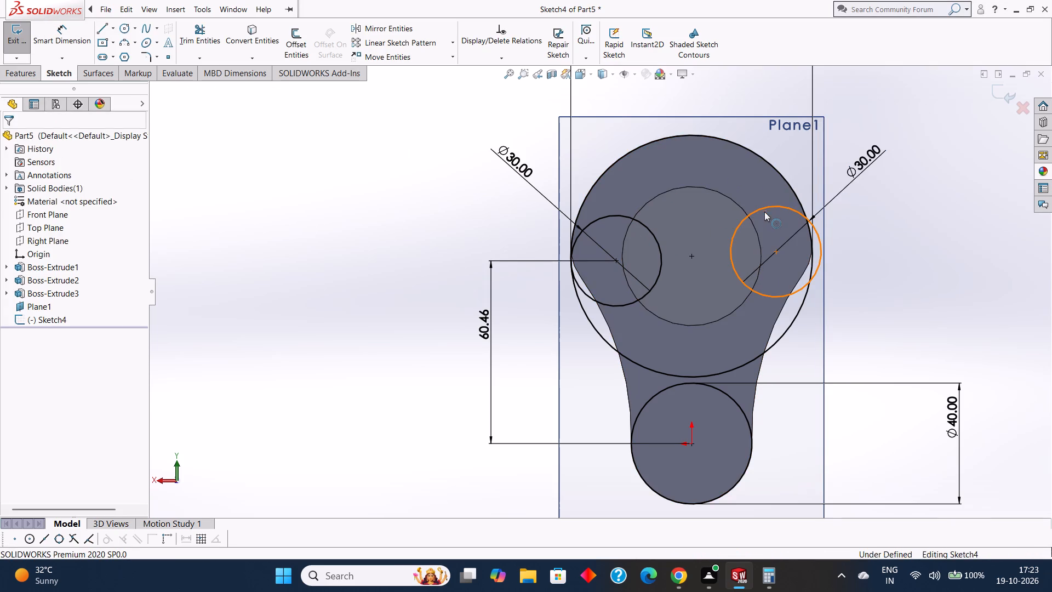
left_click(777, 173, "ctrl")
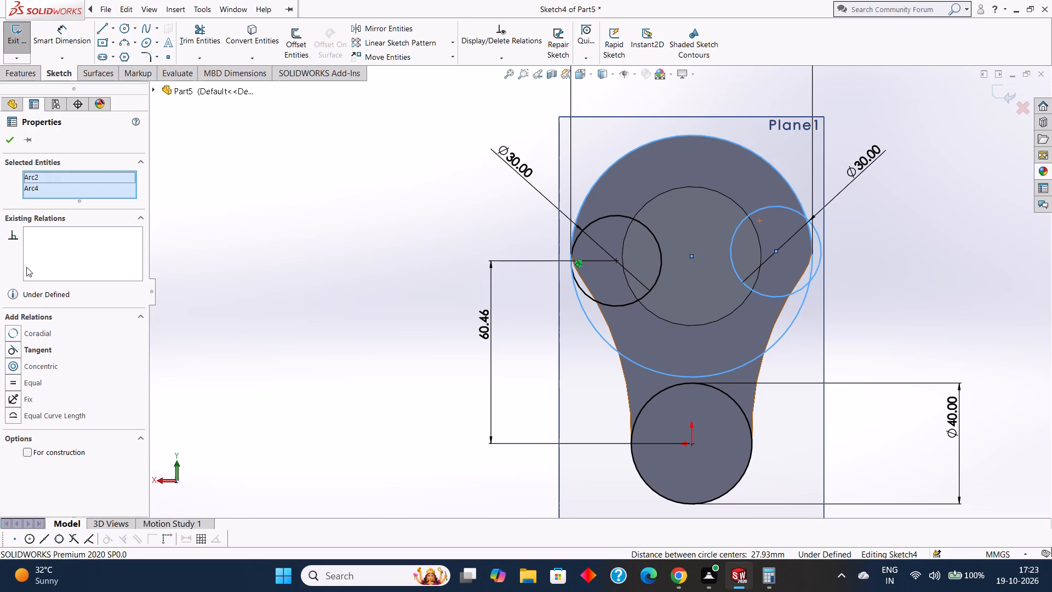
left_click(47, 351)
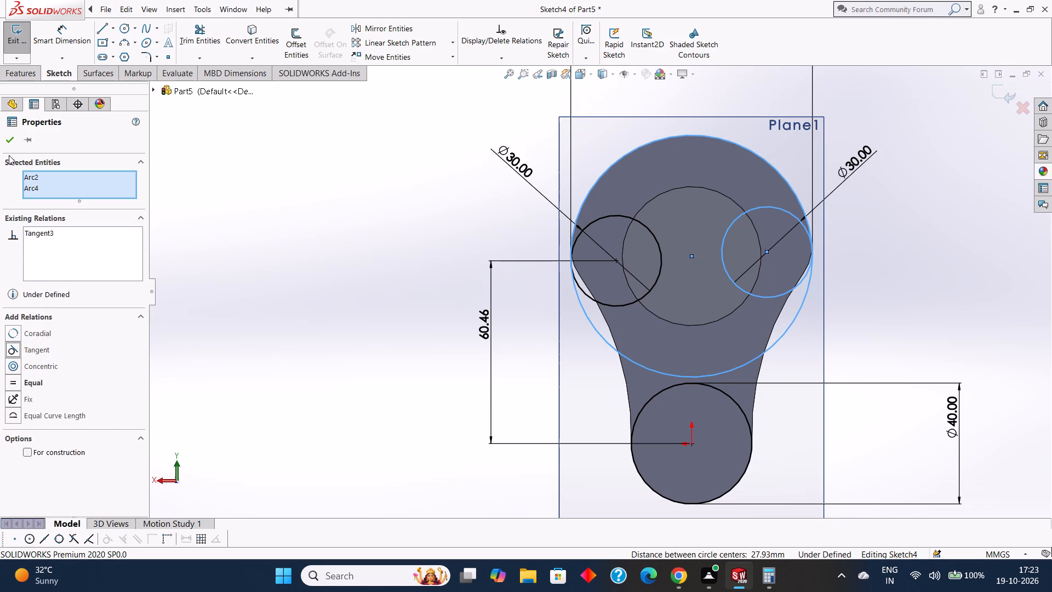
left_click(9, 143)
Sketch a three-point arc of radius 90 mm from the left small circle's lower-left edge to the left side of the 40 mm circle.
scroll(747, 315, "down", 1)
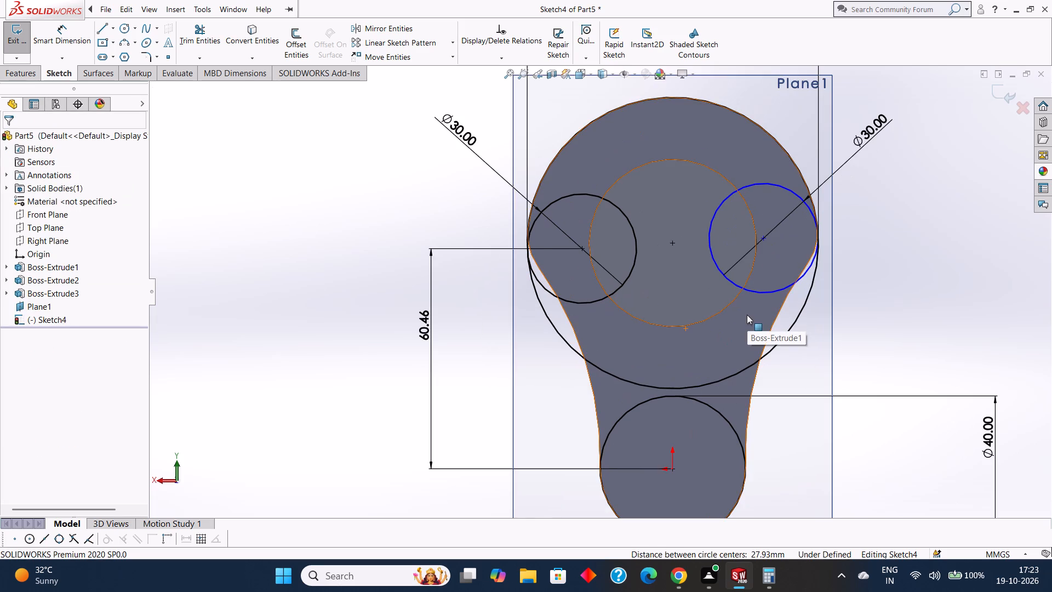
scroll(747, 315, "up", 3)
scroll(657, 314, "down", 1)
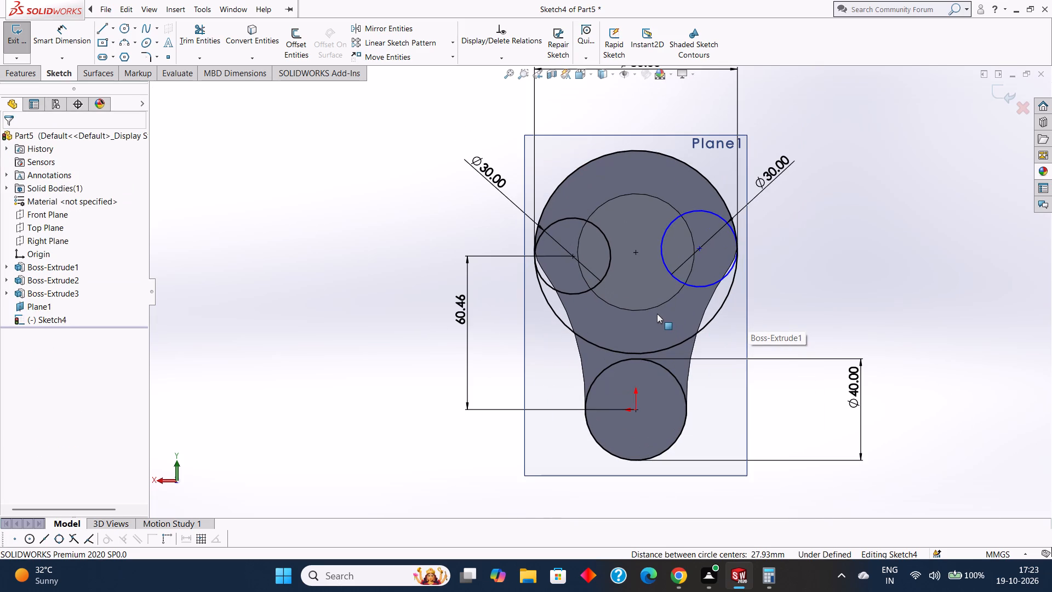
scroll(657, 314, "up", 1)
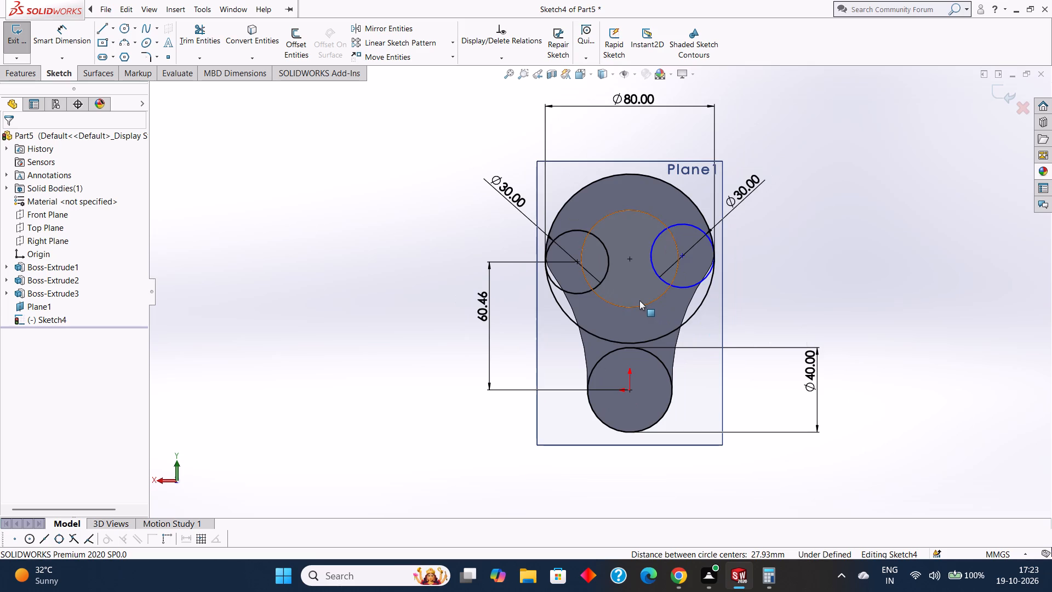
scroll(639, 300, "down", 1)
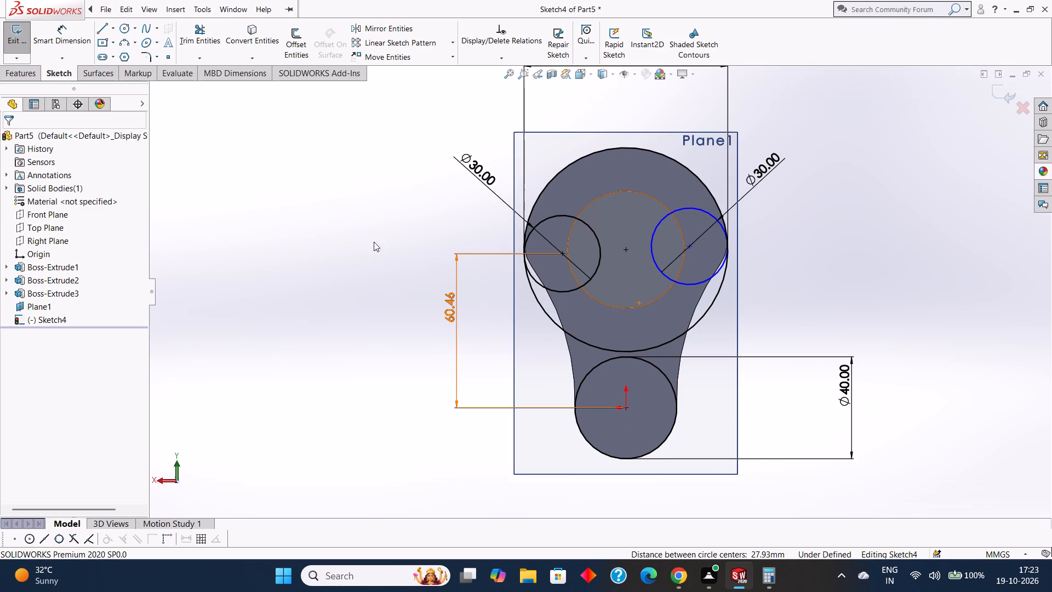
left_click(121, 43)
scroll(551, 276, "down", 2)
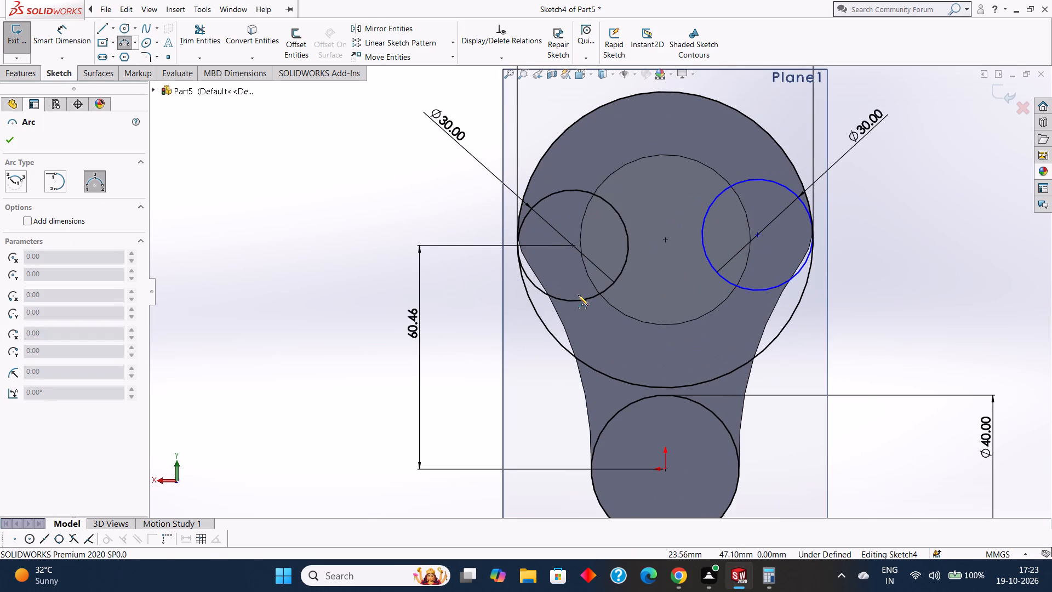
scroll(578, 295, "up", 3)
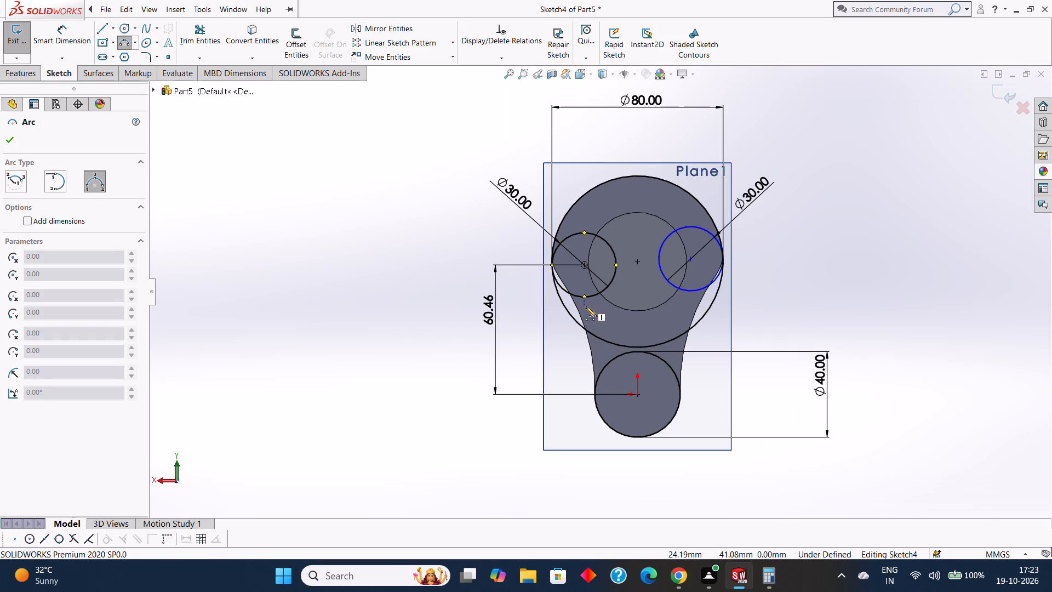
scroll(568, 290, "down", 6)
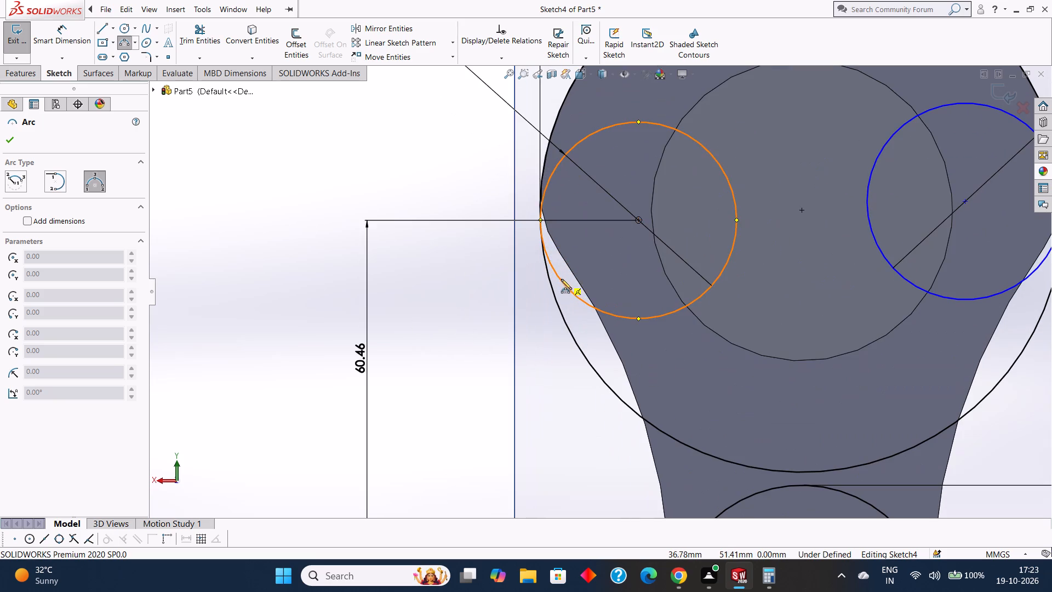
left_click(555, 271)
scroll(585, 298, "up", 3)
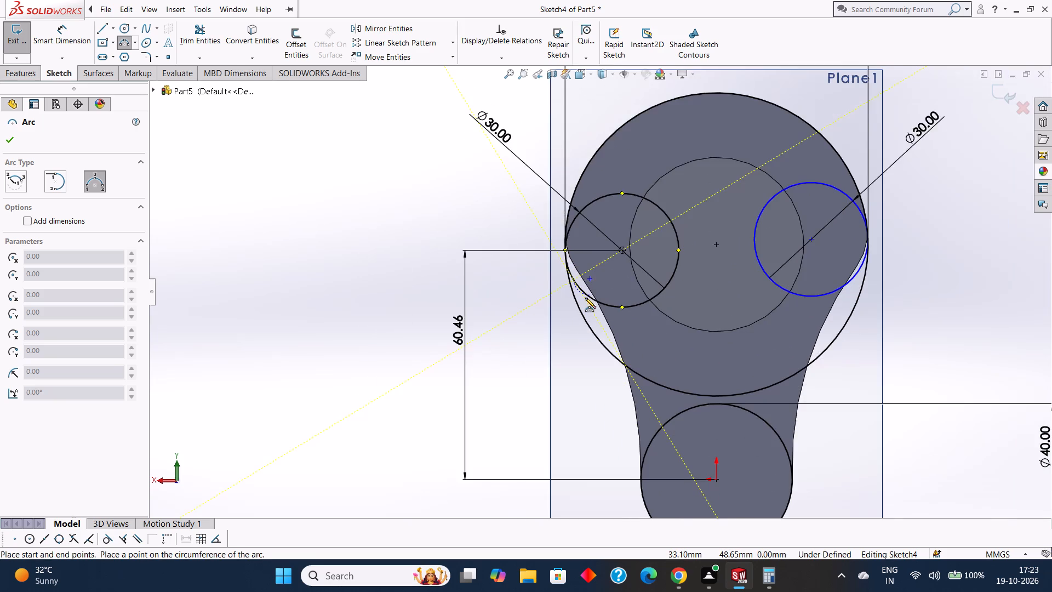
scroll(585, 298, "up", 2)
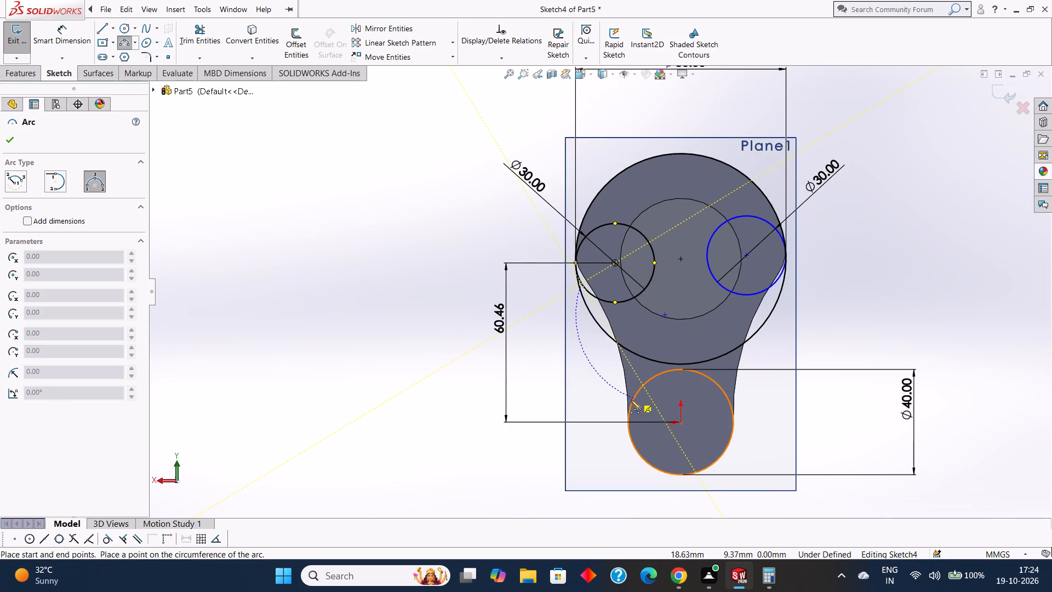
left_click(629, 440)
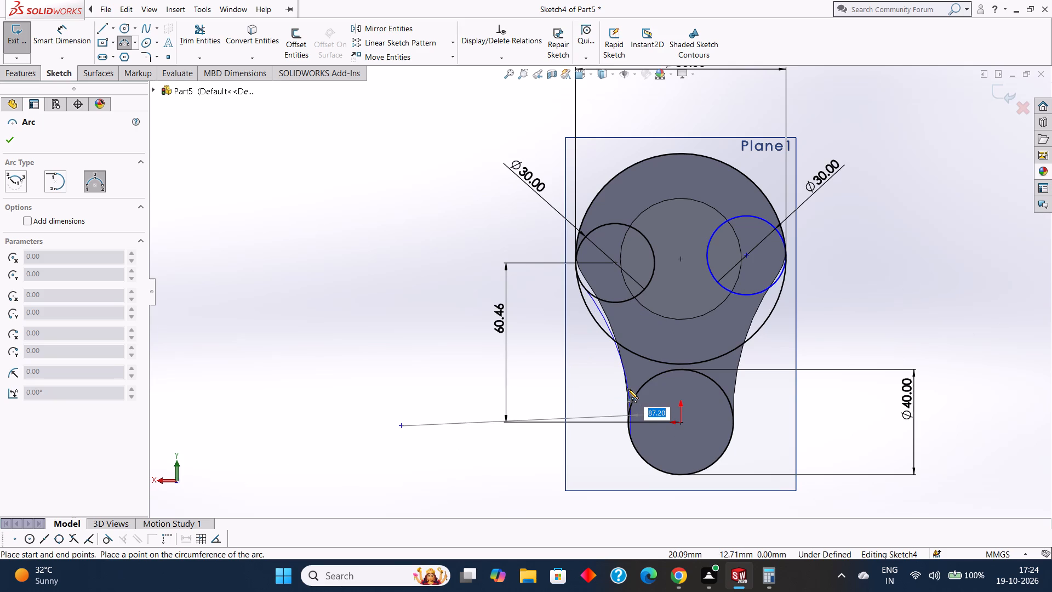
type("90")
key("Return")
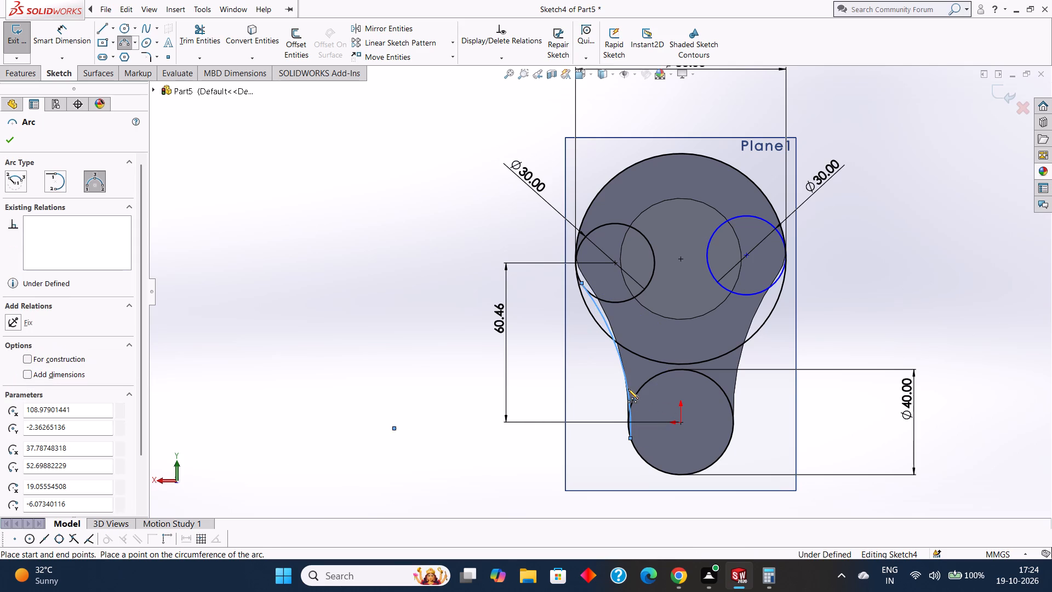
key("Escape")
key("Escape")
Dimension the radius of the arc joining the left small circle and the 40 mm circle, placing it left of the arc.
left_click(61, 31)
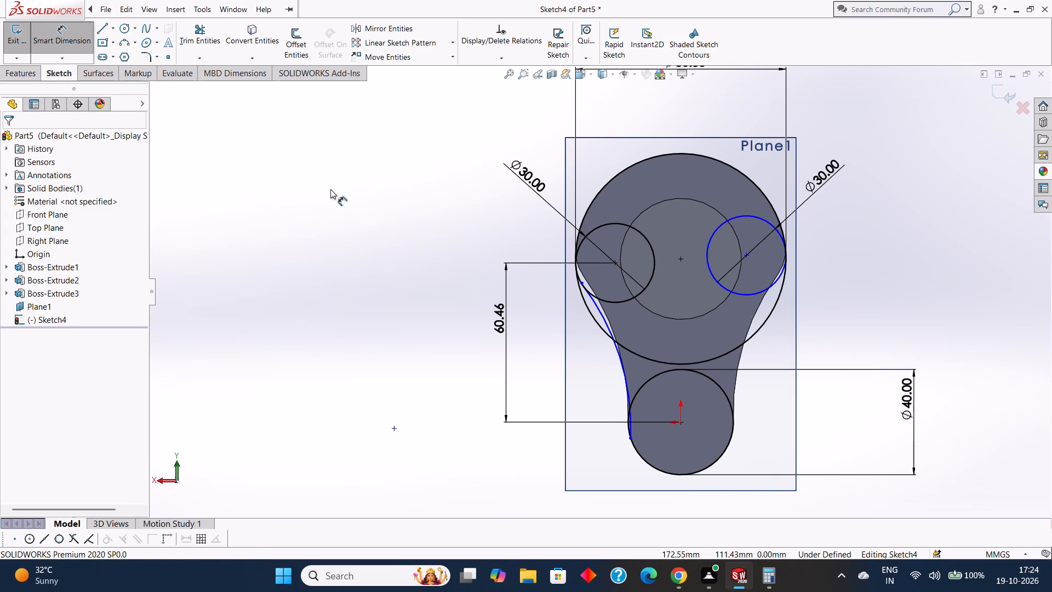
left_click(605, 320)
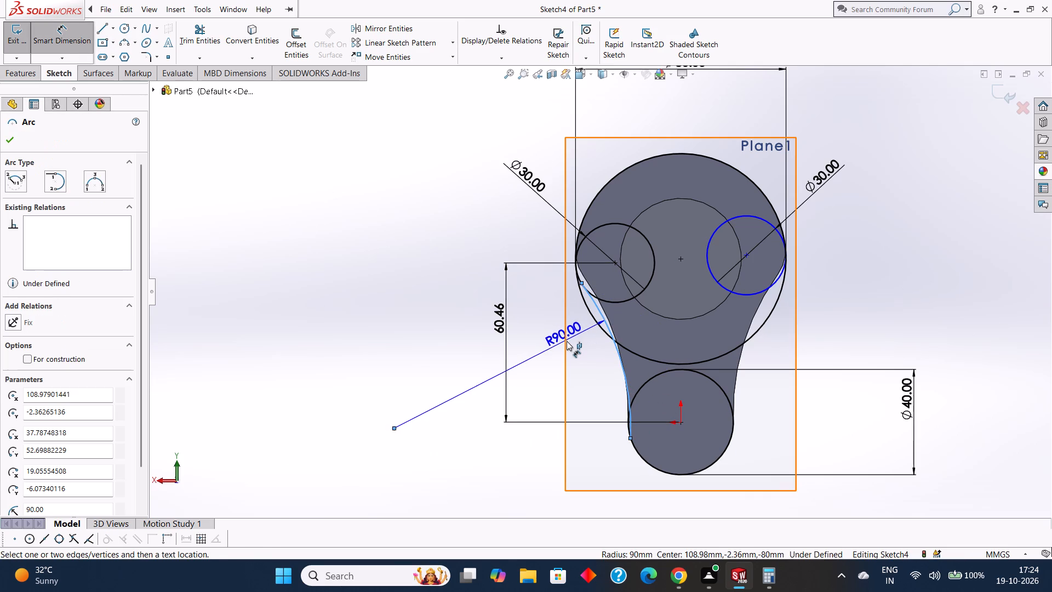
left_click(567, 341)
left_click(584, 354)
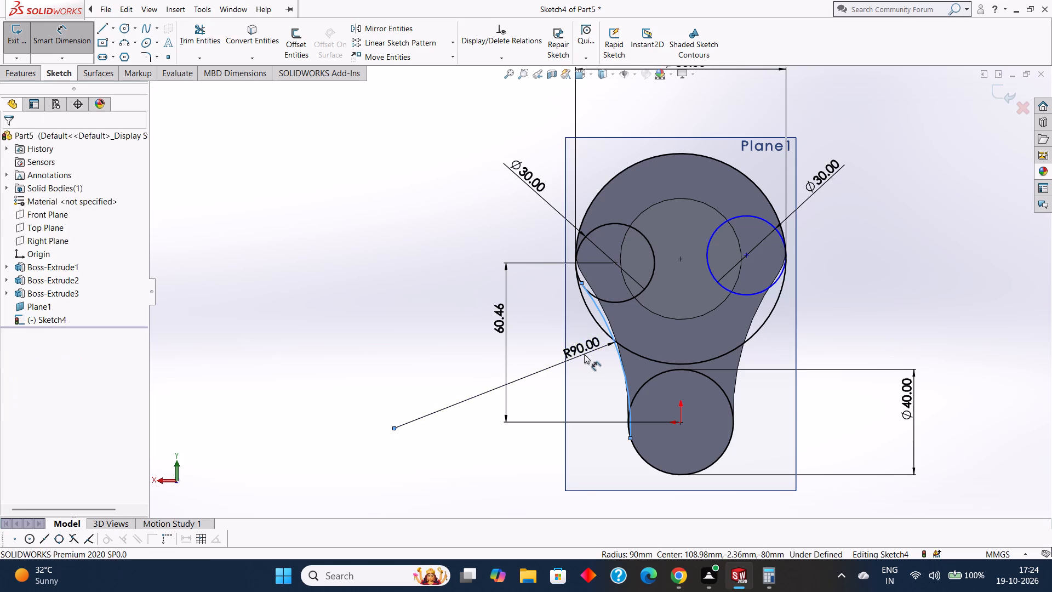
left_click(539, 339)
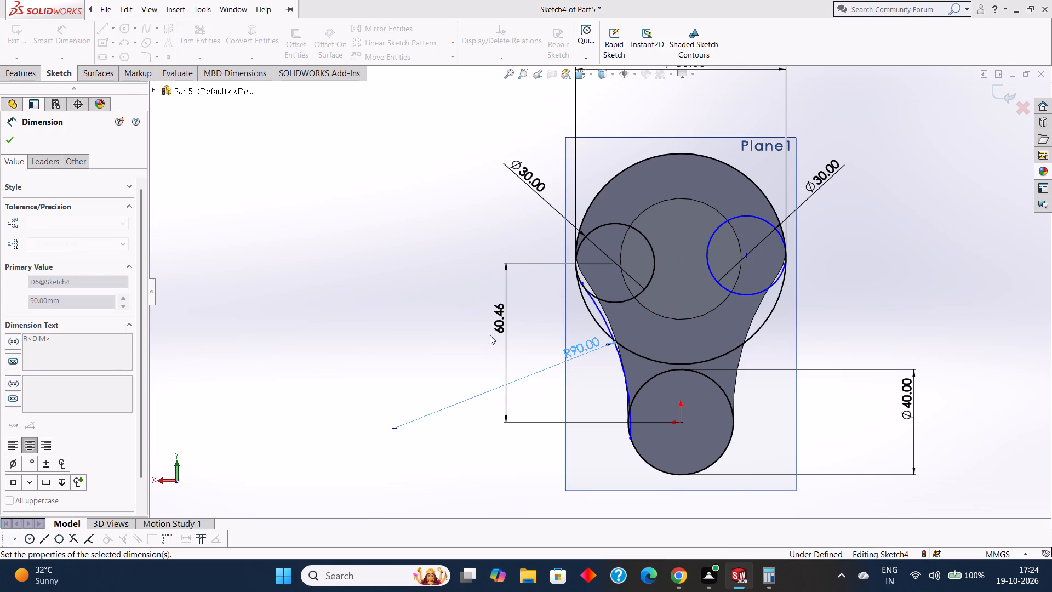
left_click(7, 140)
Add a tangent relation between the 90 mm radius arc and the left 30 mm circle.
scroll(645, 329, "down", 2)
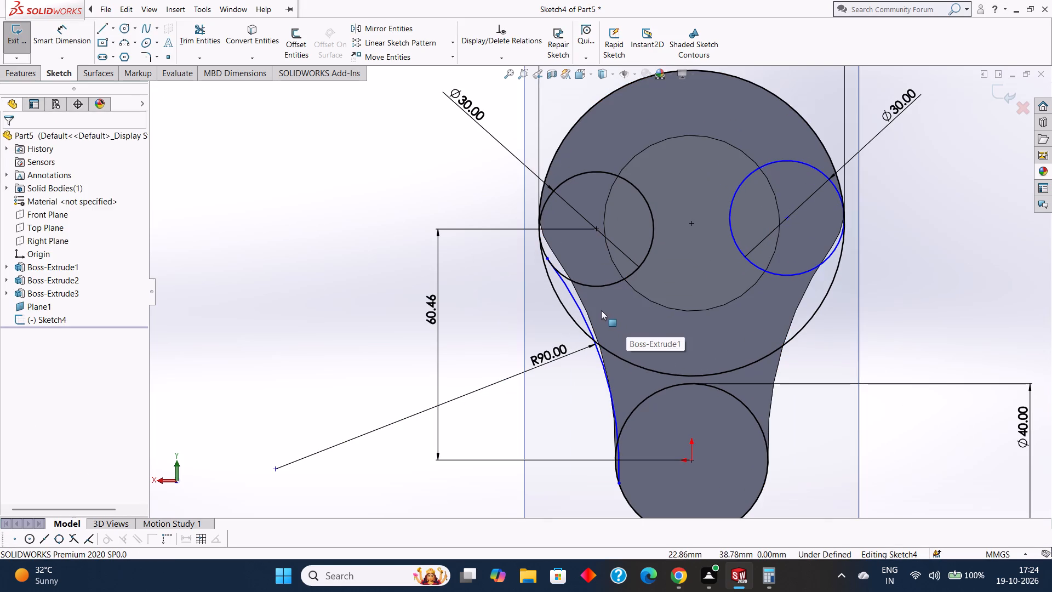
left_click(577, 304)
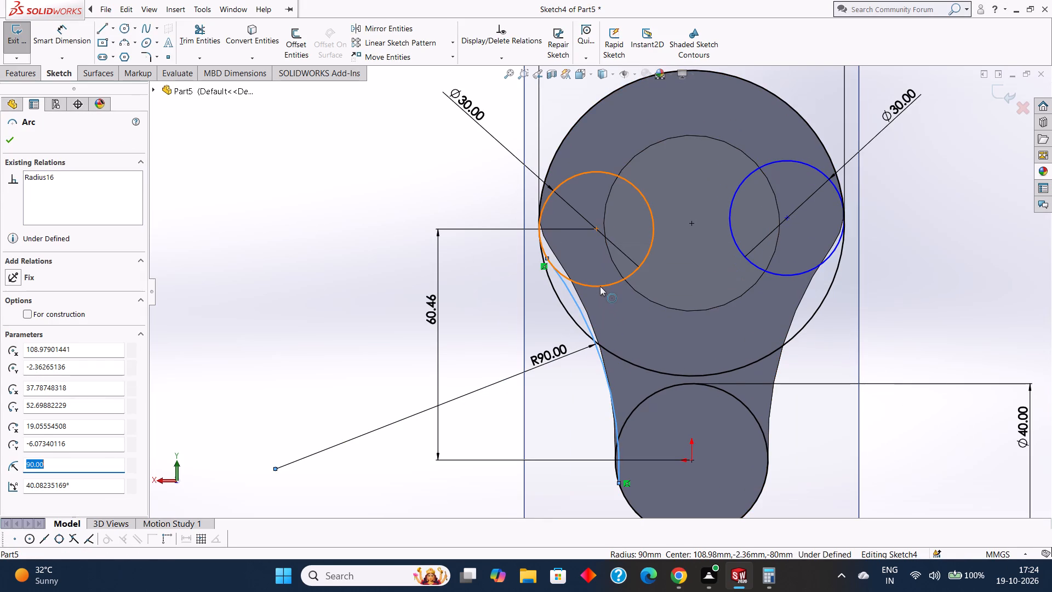
left_click(600, 285, "ctrl")
left_click(40, 348)
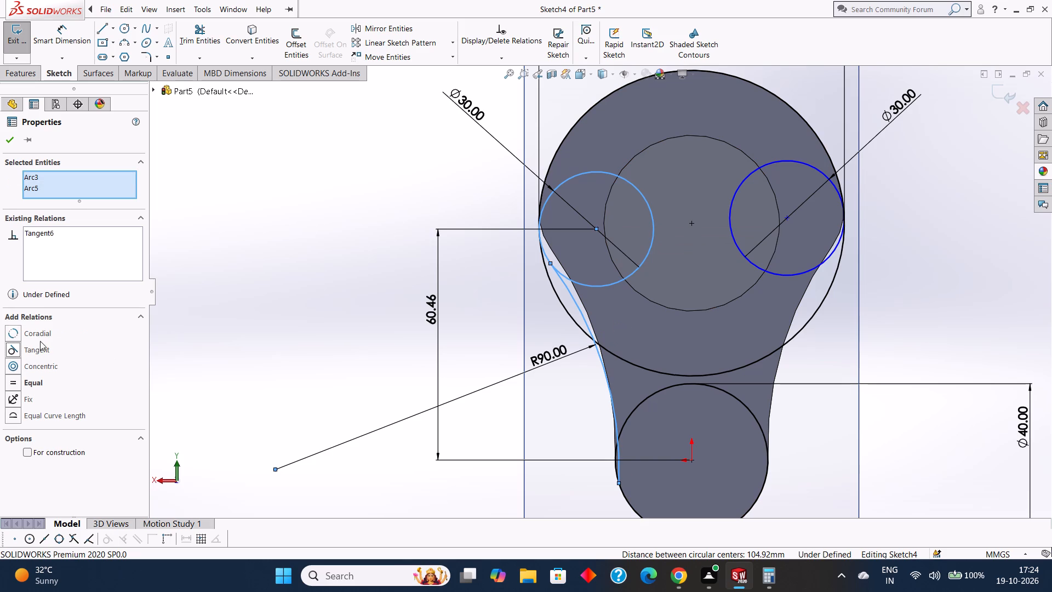
left_click(9, 143)
Add a tangent relation between the 90 mm radius arc and the 40 mm circle at the origin.
scroll(601, 436, "up", 1)
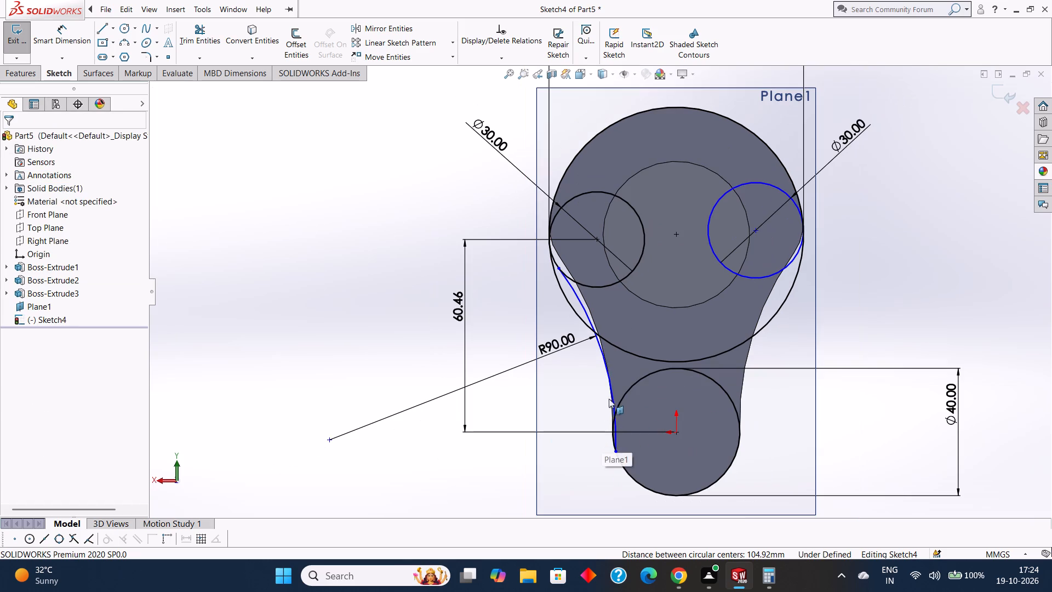
left_click(610, 382)
left_click(626, 391, "ctrl")
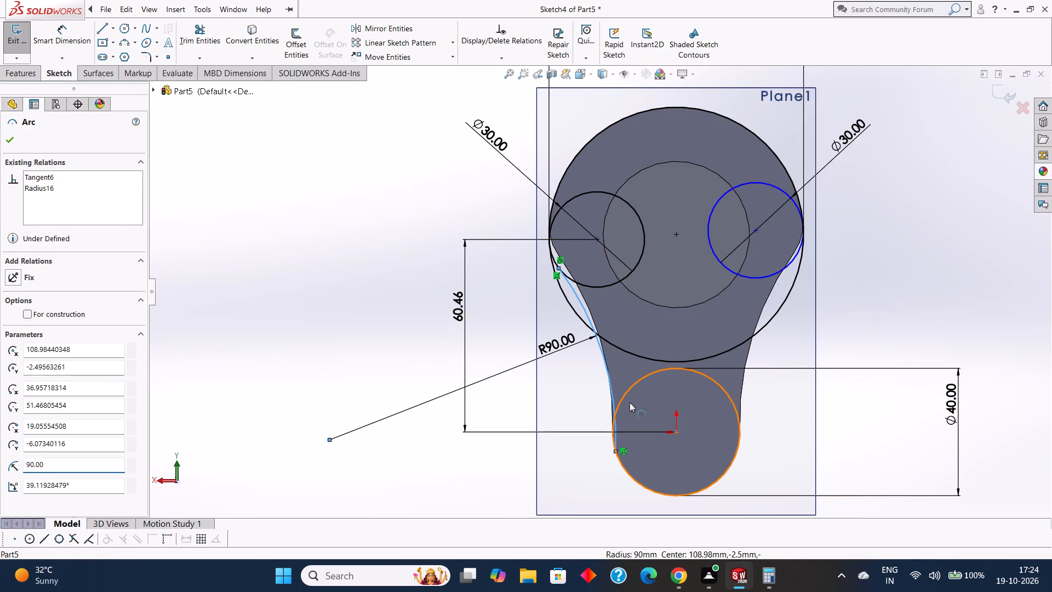
left_click(42, 349)
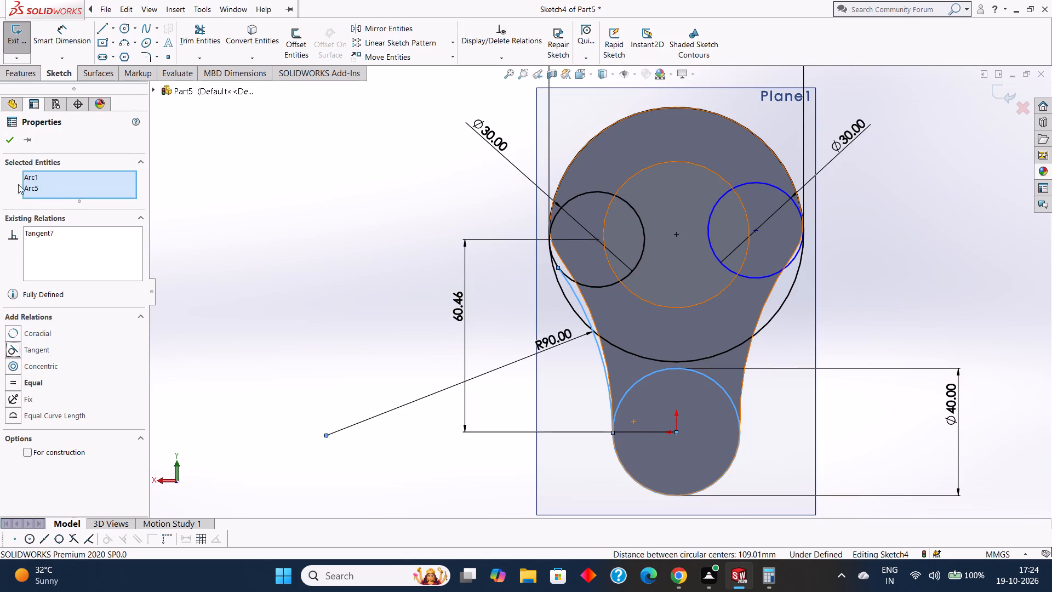
Examine how the sketch on Plane1 lines up with the existing plate, pin and boss.
left_click(9, 138)
scroll(740, 300, "down", 1)
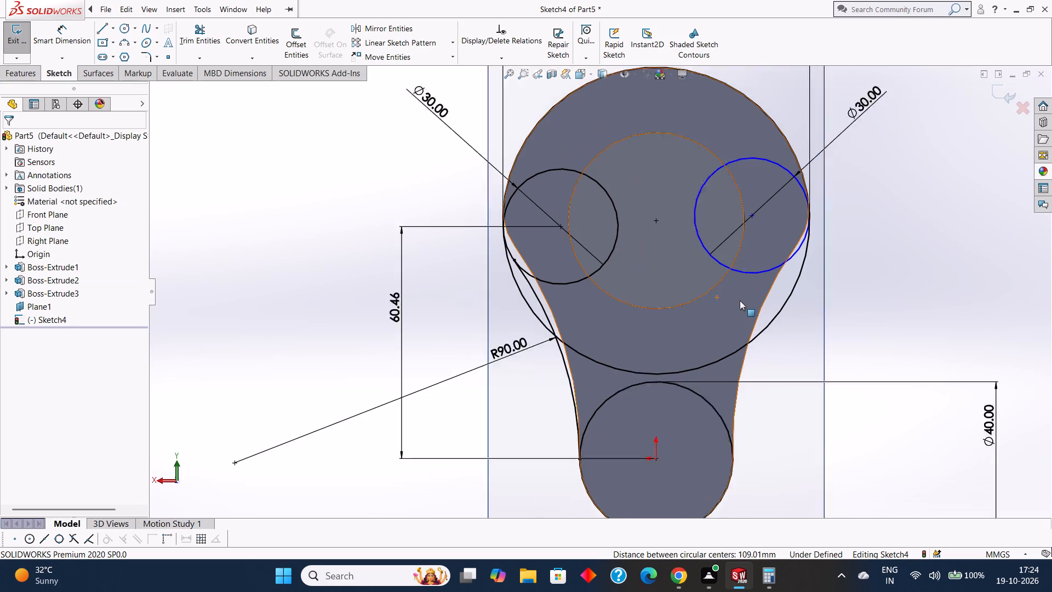
scroll(740, 300, "down", 1)
scroll(715, 312, "up", 2)
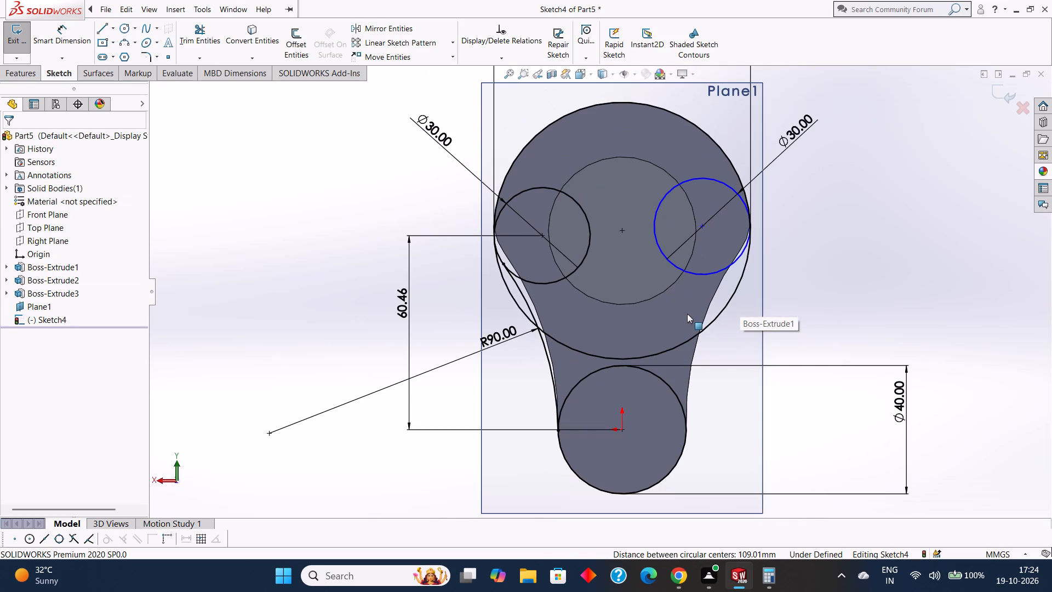
scroll(677, 319, "up", 1)
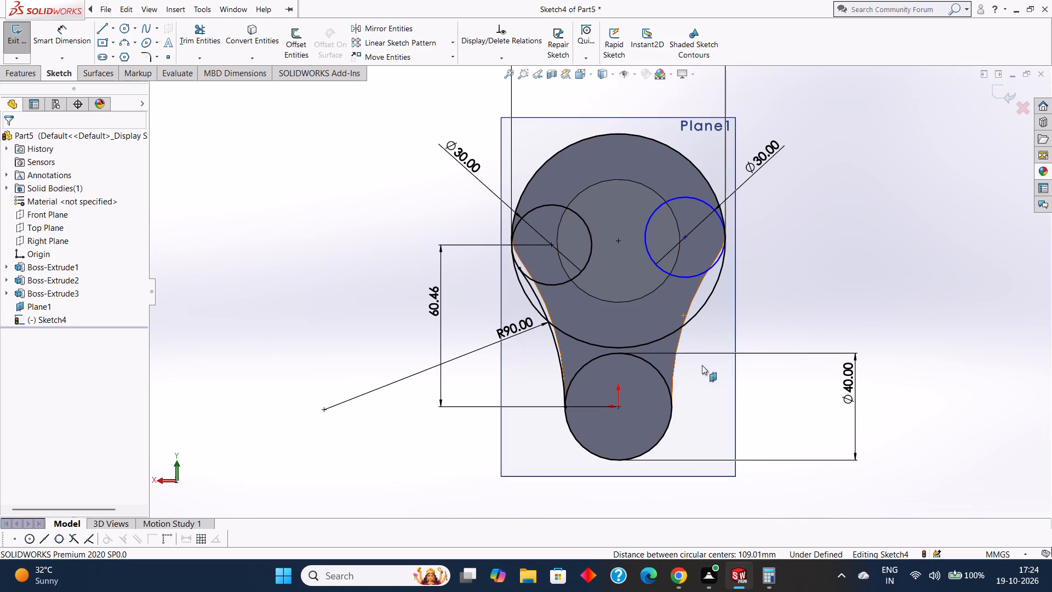
middle_click(841, 297)
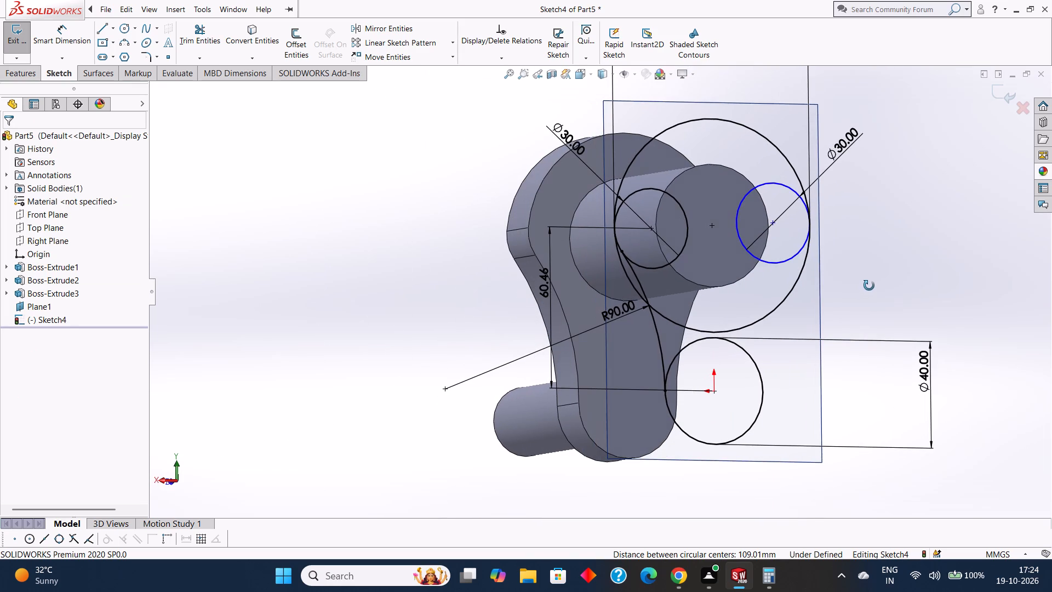
left_click(528, 130)
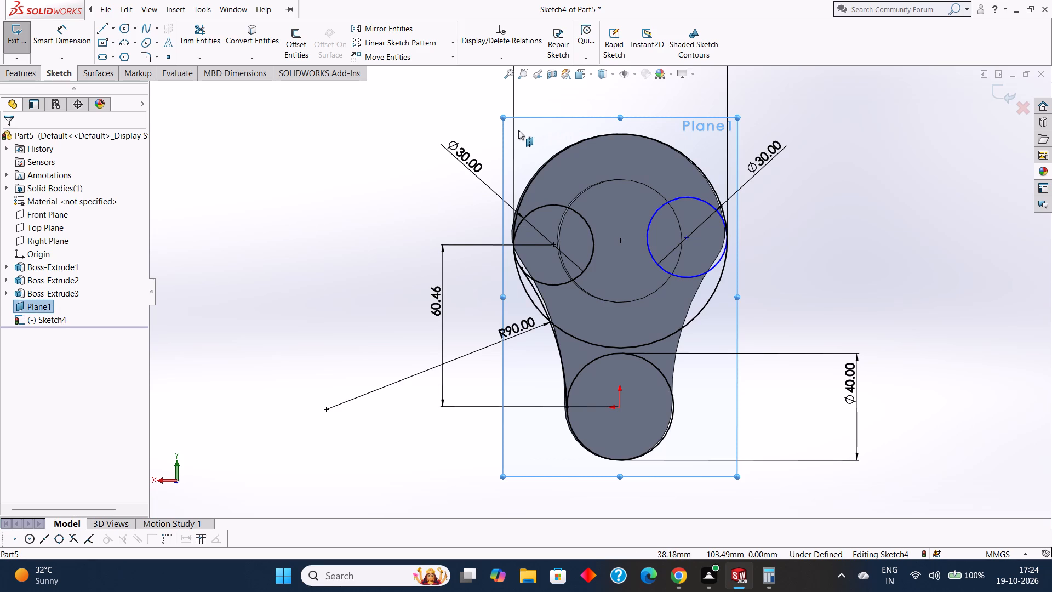
key("ctrl+8")
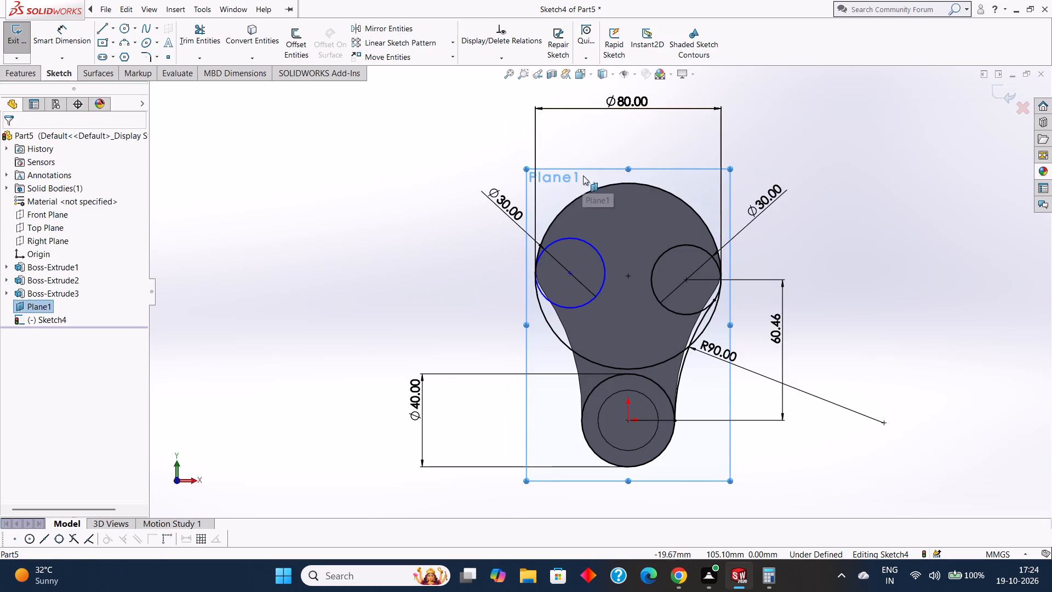
left_click(572, 184)
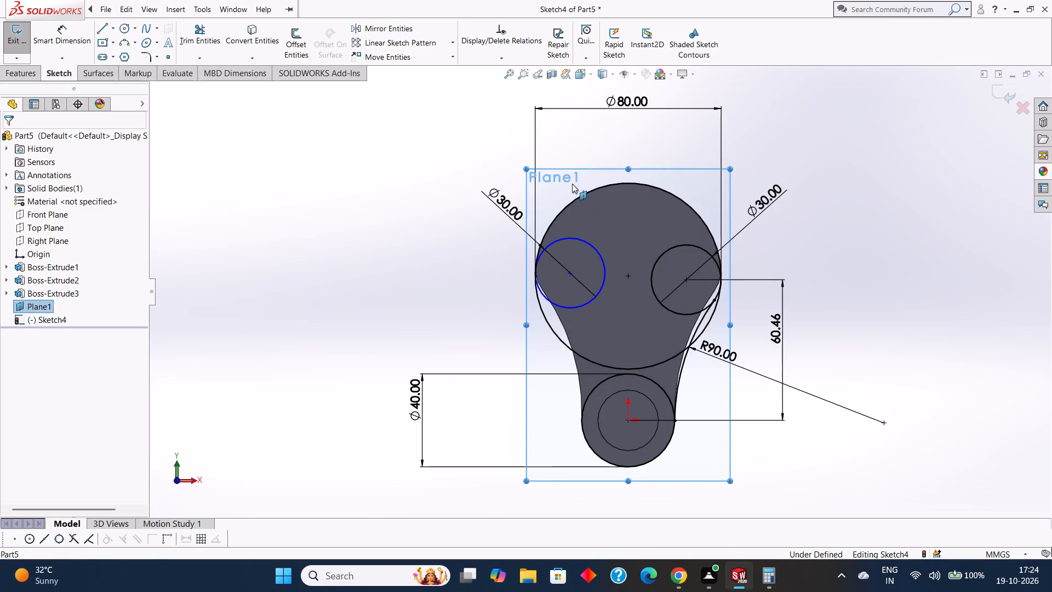
key("ctrl+8")
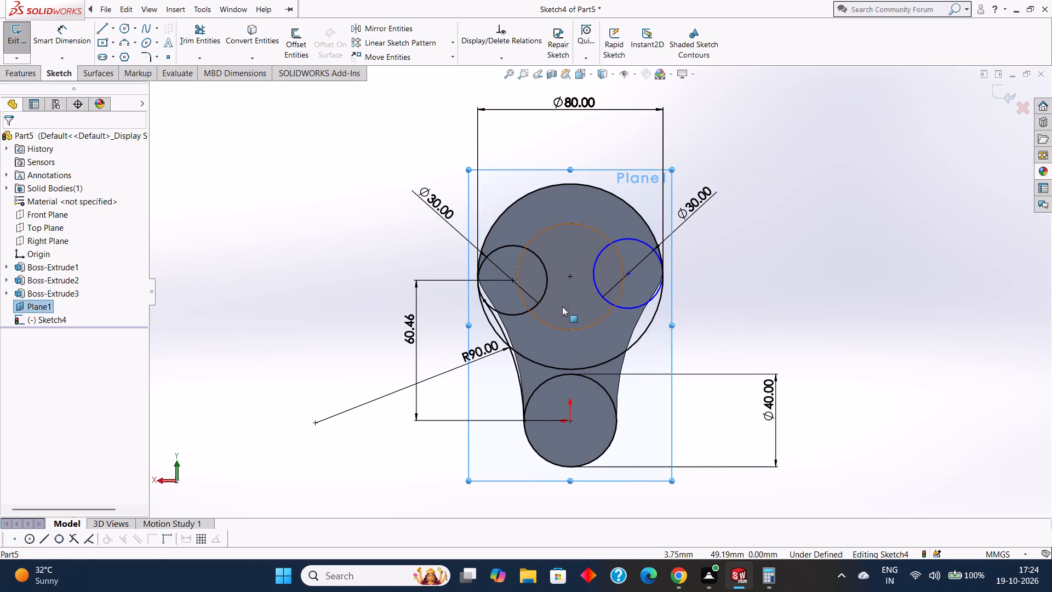
scroll(592, 296, "down", 2)
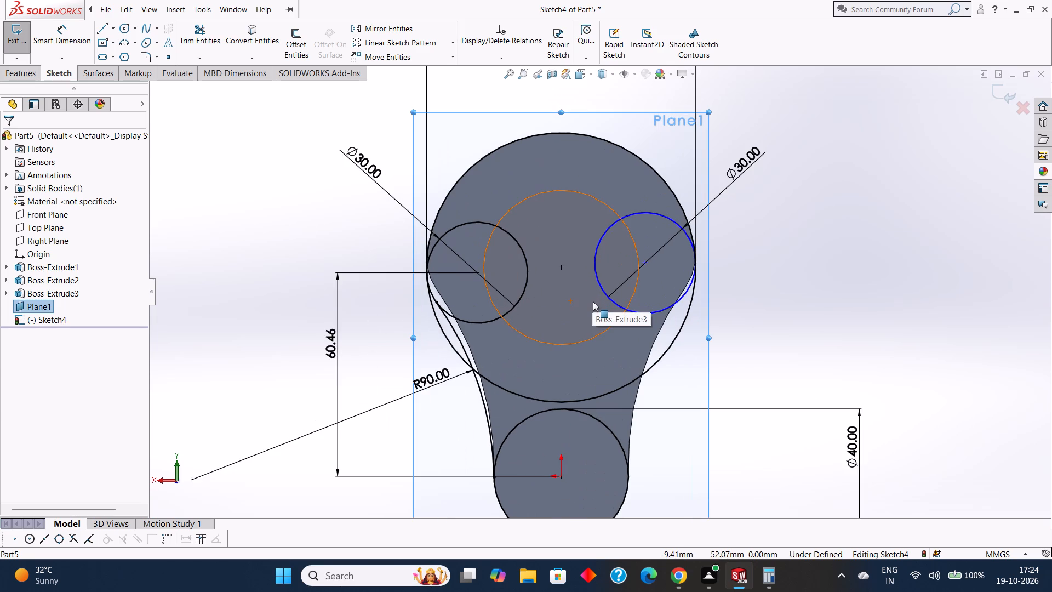
scroll(593, 301, "up", 1)
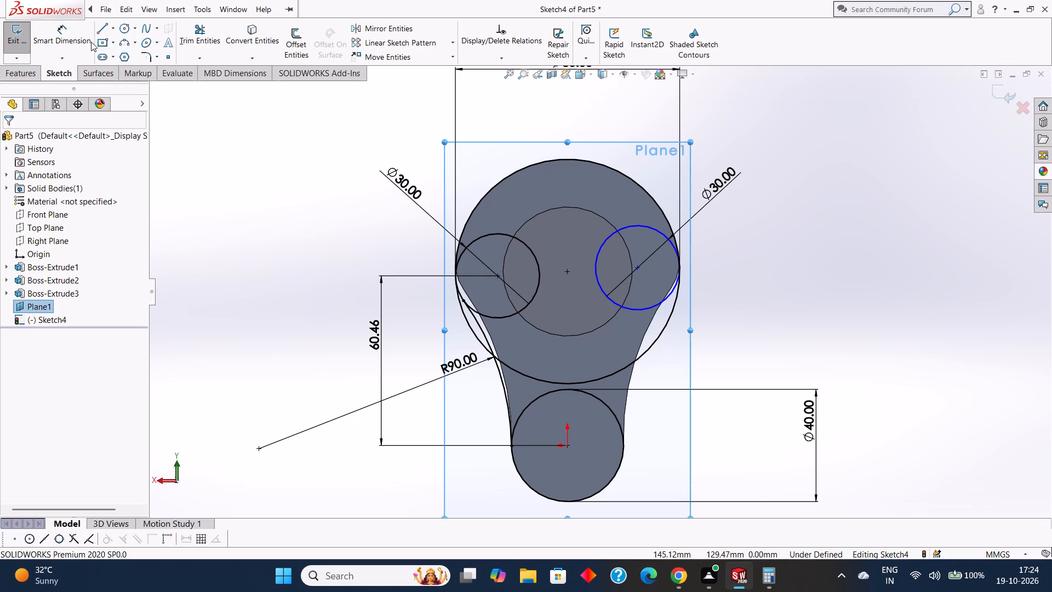
Sketch a three-point arc of radius 90 mm from the right side of the 40 mm circle to the right small circle's outer edge.
left_click(121, 38)
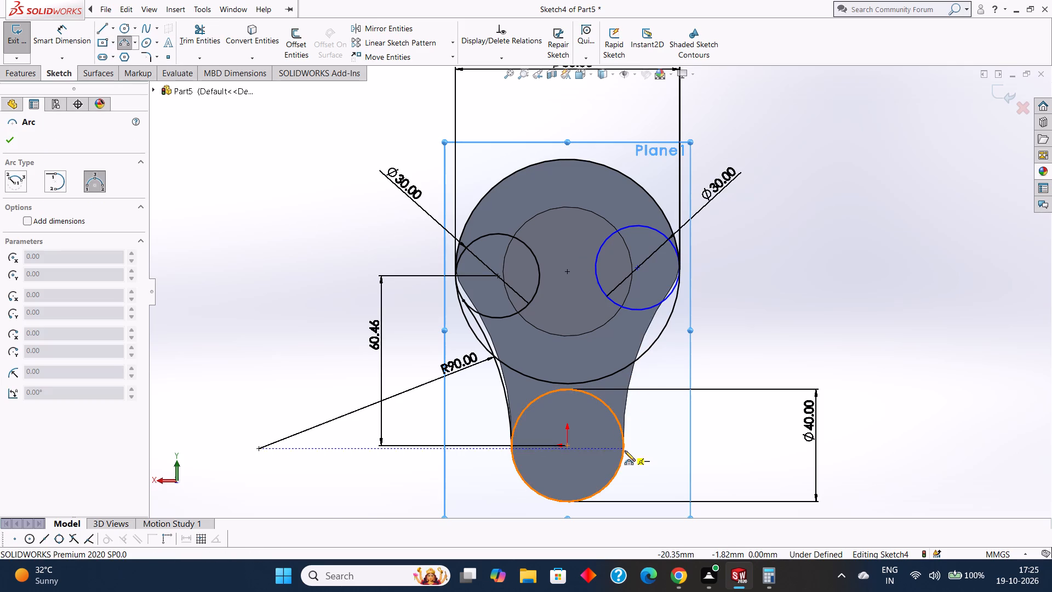
left_click_drag(621, 458, 622, 451)
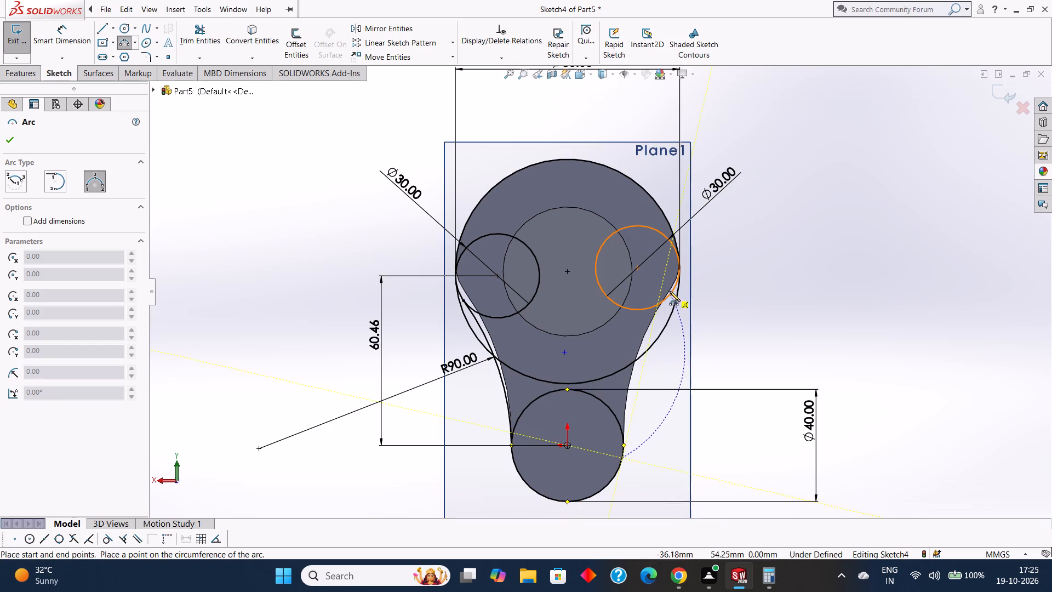
left_click(677, 282)
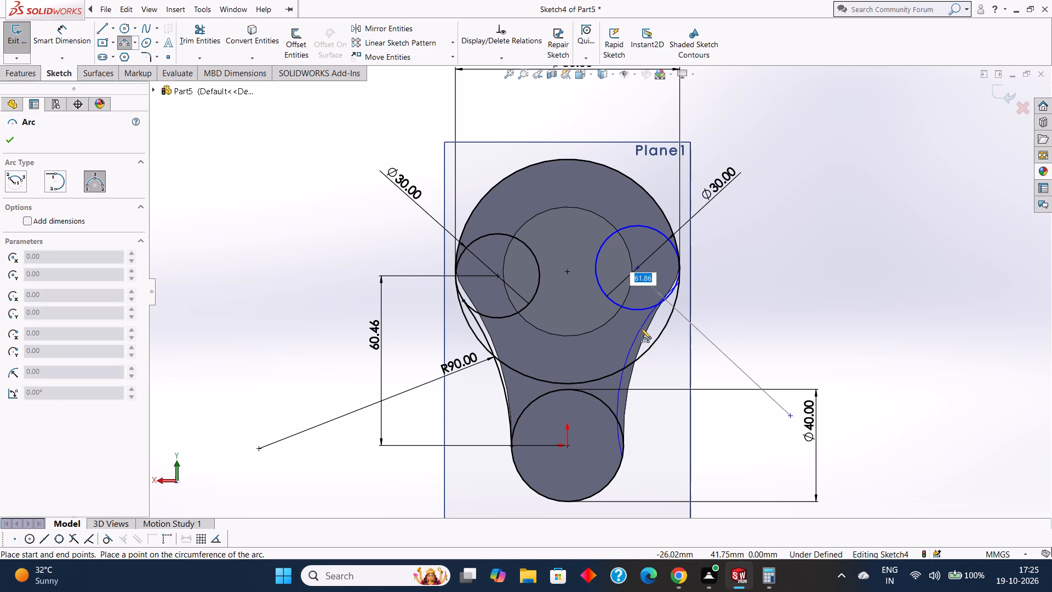
key("BackSpace")
type("90")
key("Return")
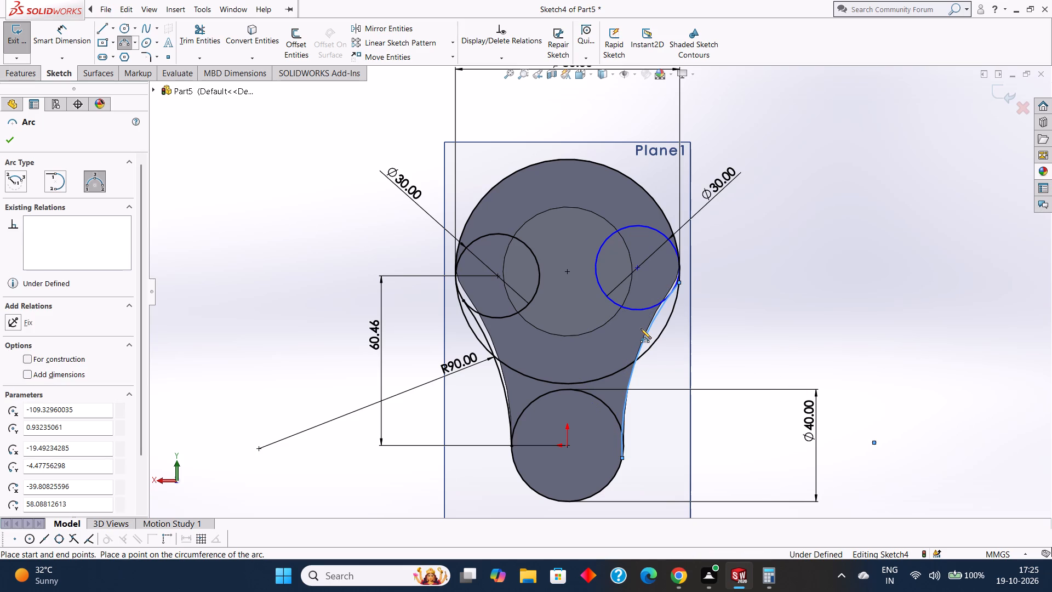
key("Escape")
key("Escape")
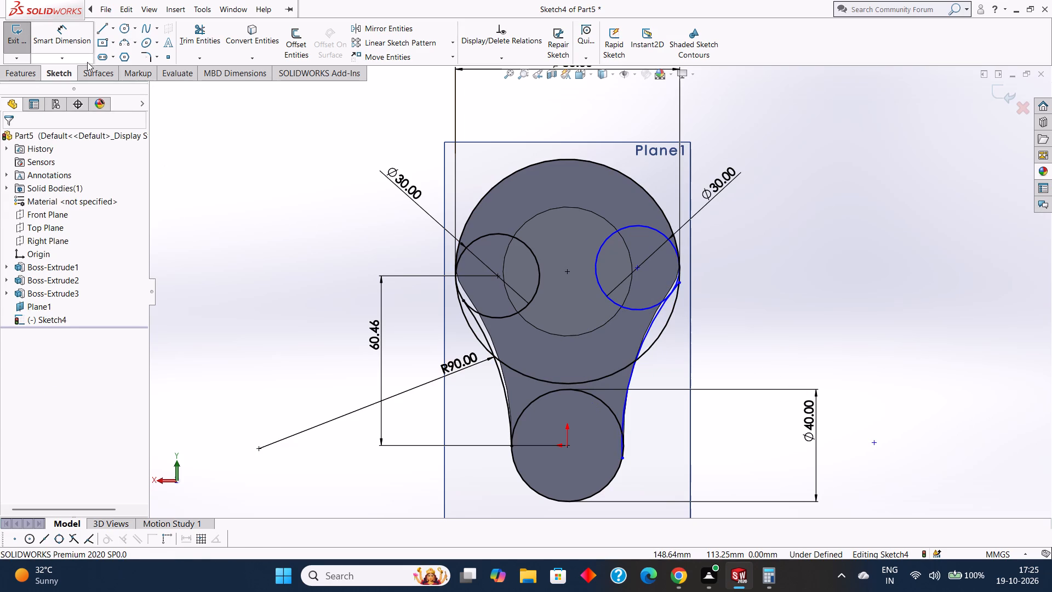
Dimension the vertical distance from the origin to the centre of the right 30 mm circle, keeping its current value.
left_click(70, 38)
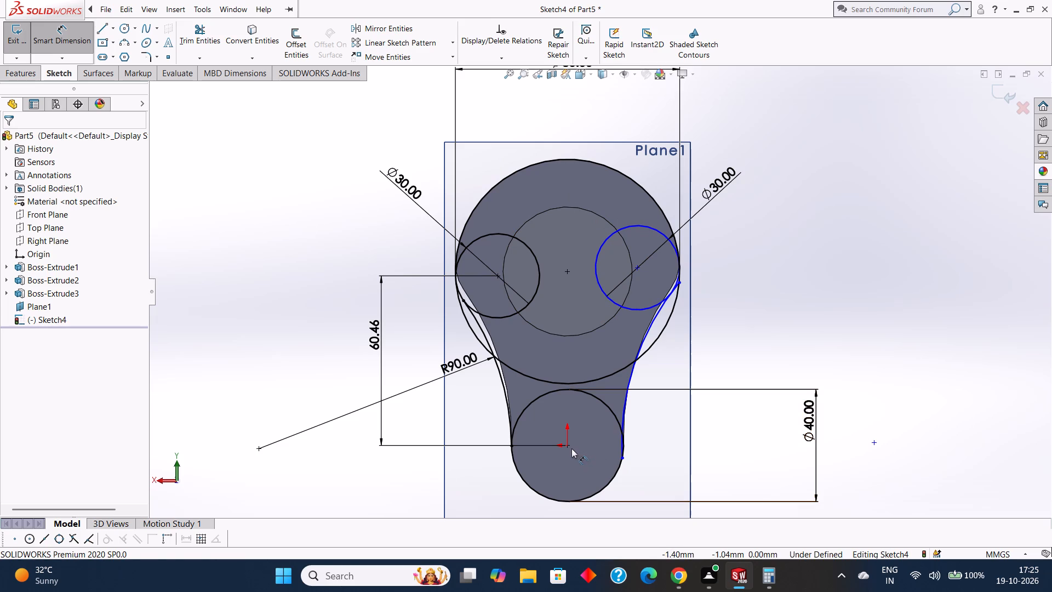
left_click(568, 447)
left_click(638, 267)
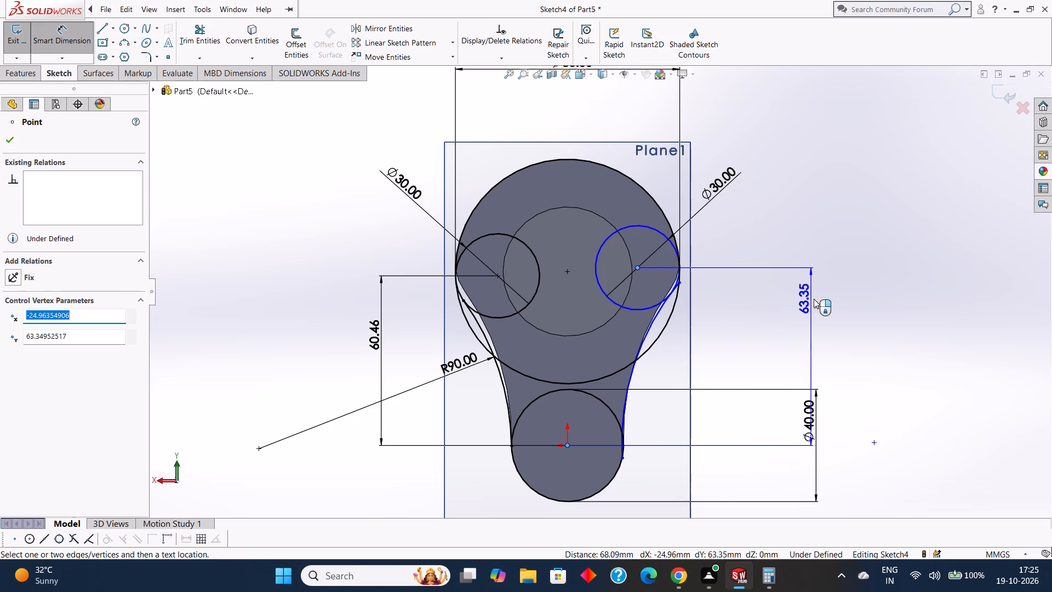
left_click(814, 299)
left_click(768, 278)
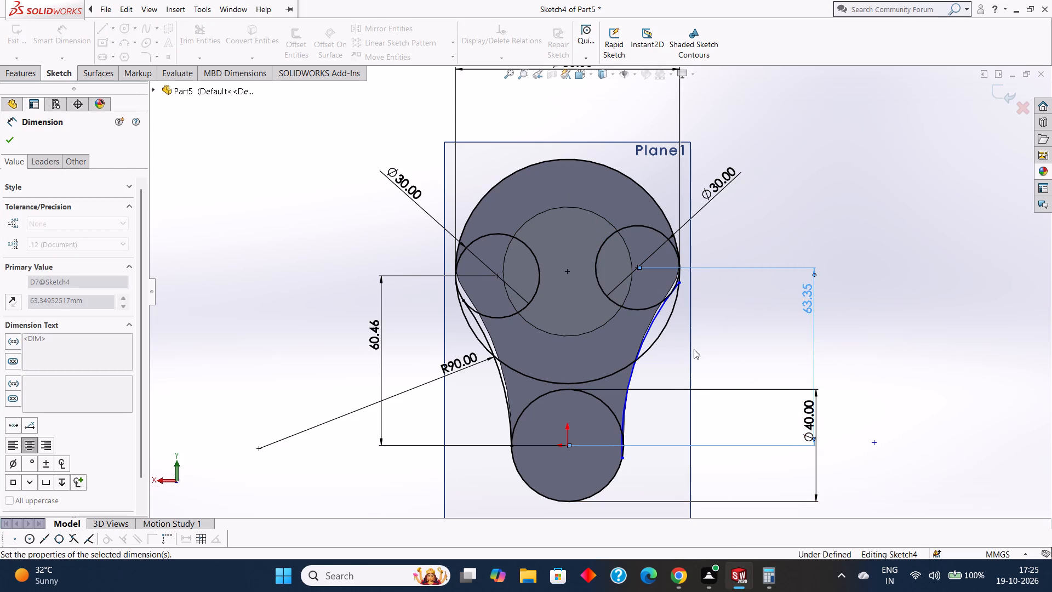
Dimension the radius of the arc joining the right small circle and the 40 mm circle, placing it outside the arc.
left_click(658, 315)
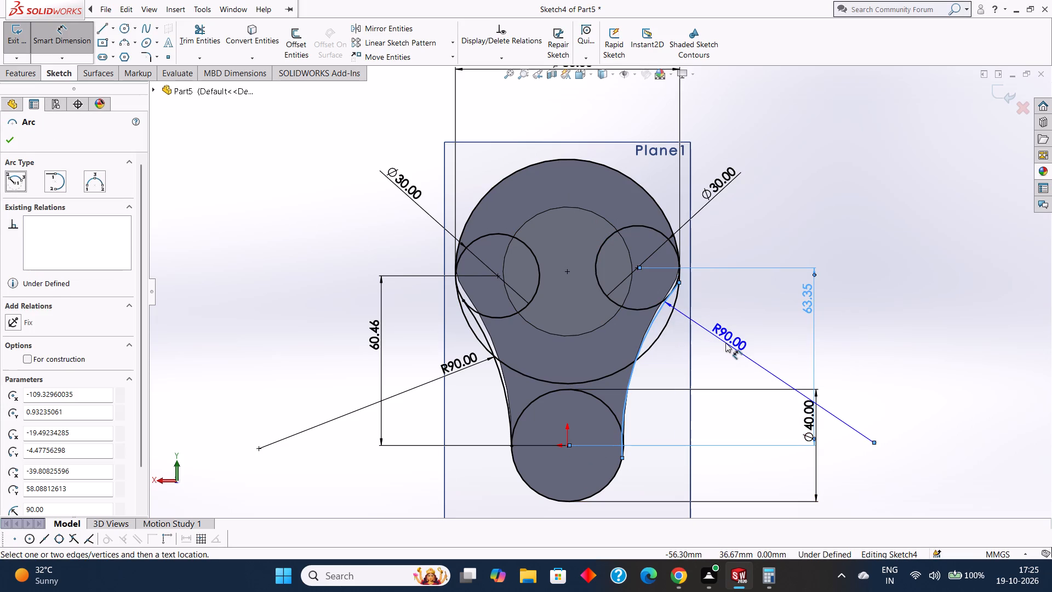
left_click(725, 343)
left_click(674, 326)
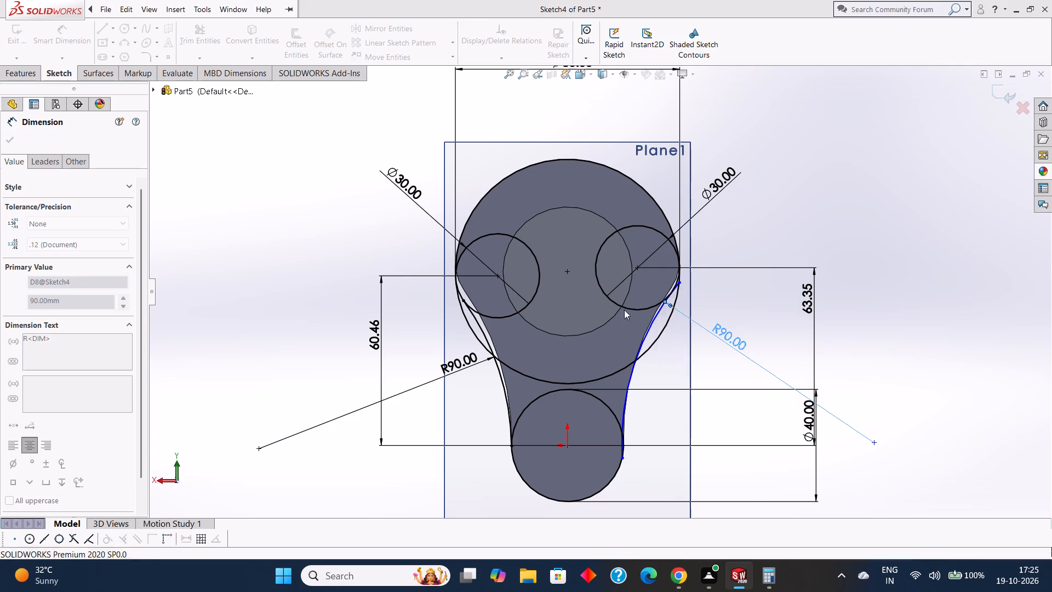
left_click(14, 140)
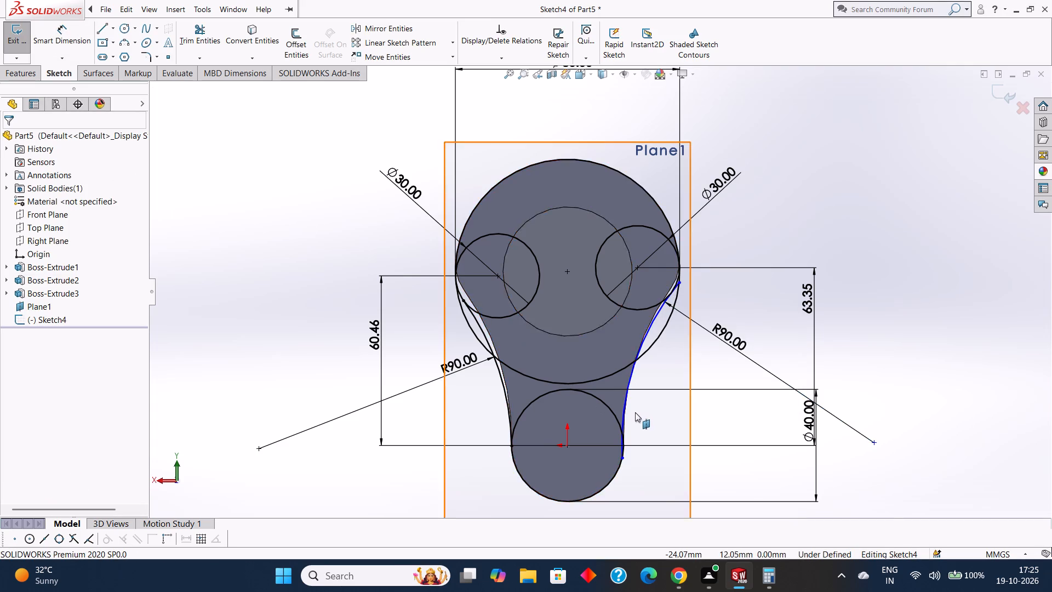
Add a tangent relation between the right 90 mm radius arc and the 40 mm circle at the origin.
scroll(635, 413, "down", 2)
left_click(616, 385)
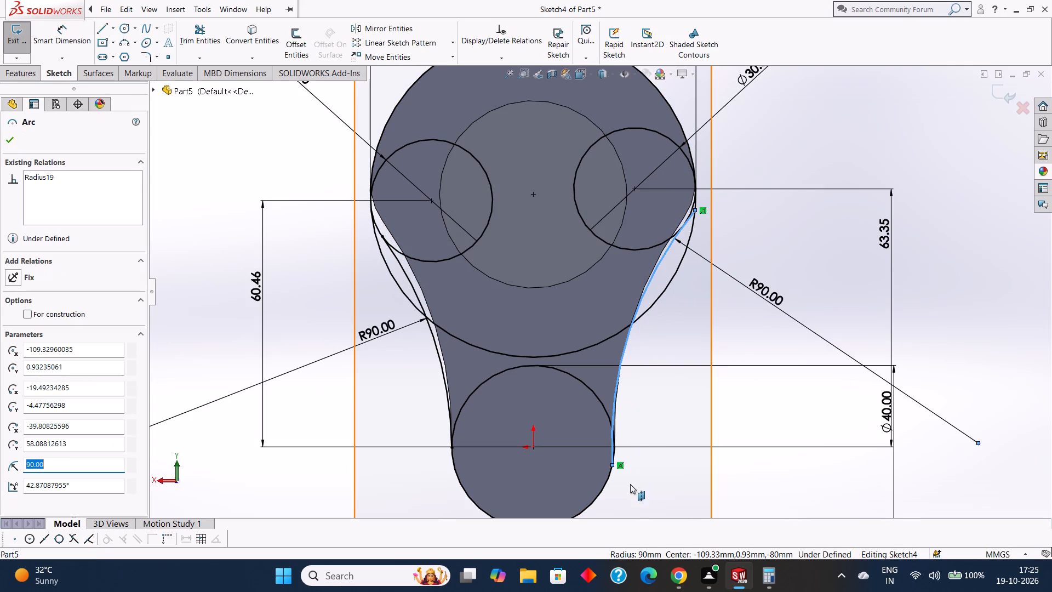
left_click(608, 483, "ctrl")
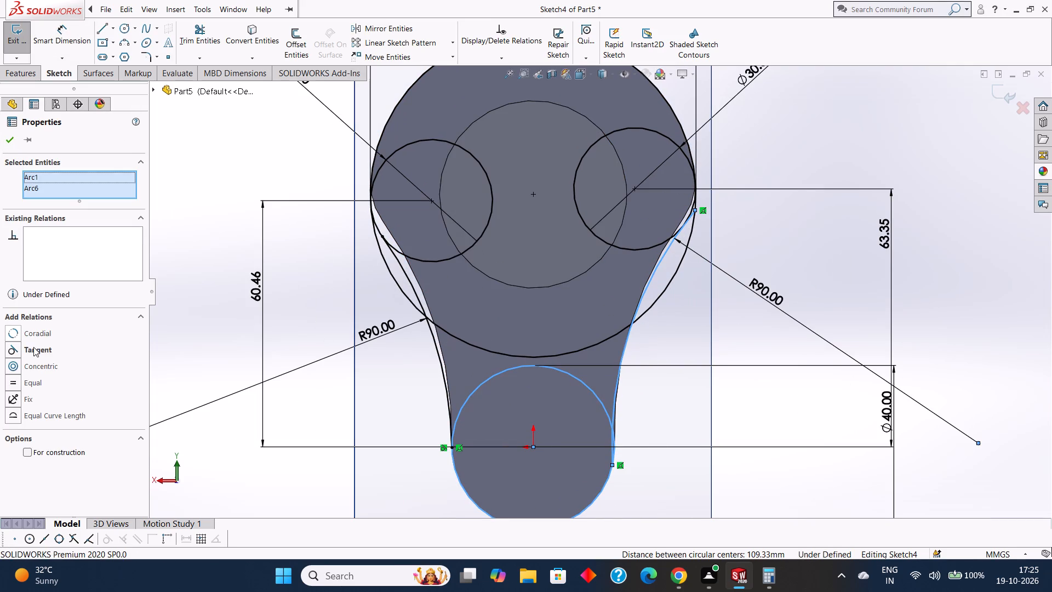
left_click(35, 347)
left_click(9, 144)
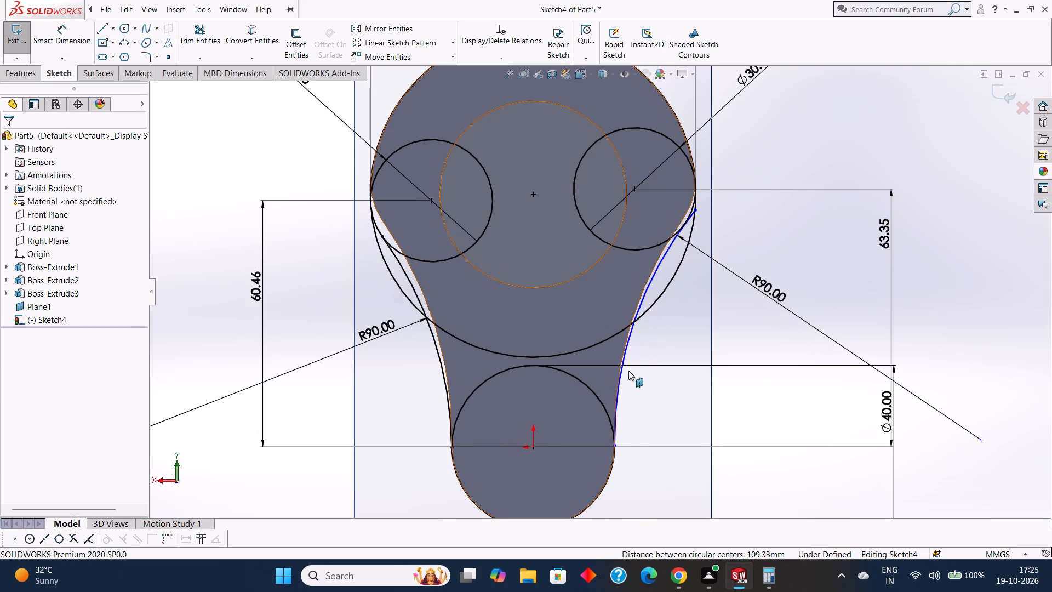
Add a tangent relation between the right 90 mm radius arc and the right 30 mm circle.
left_click(625, 369)
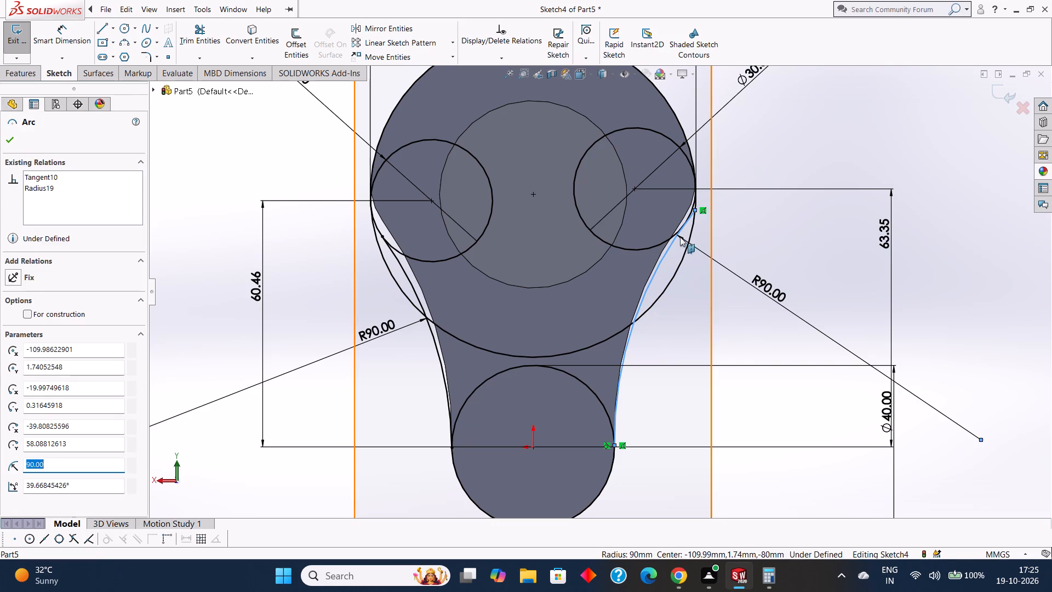
left_click(653, 247, "ctrl")
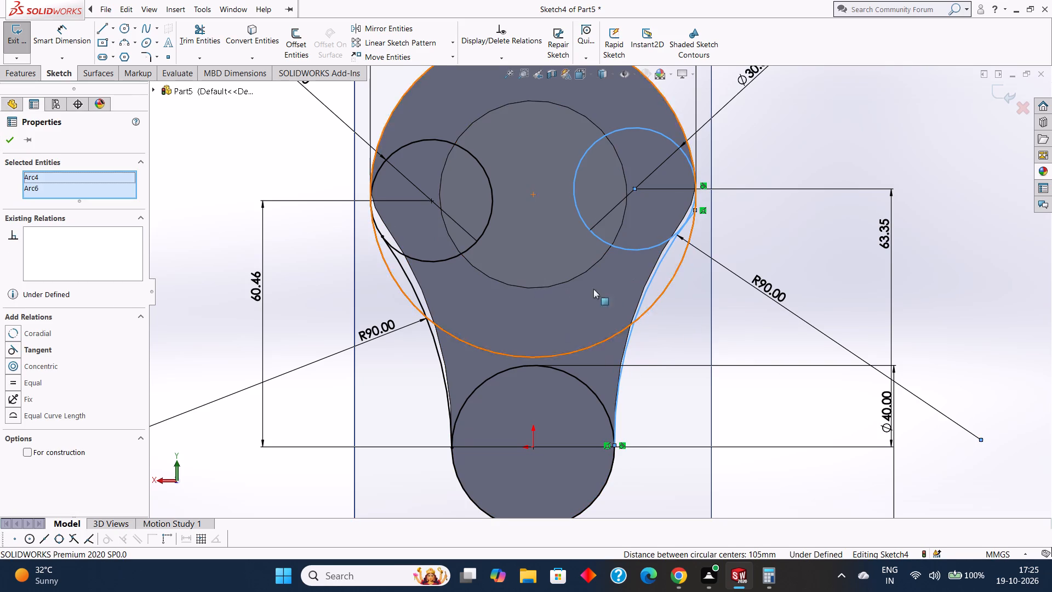
left_click(43, 350)
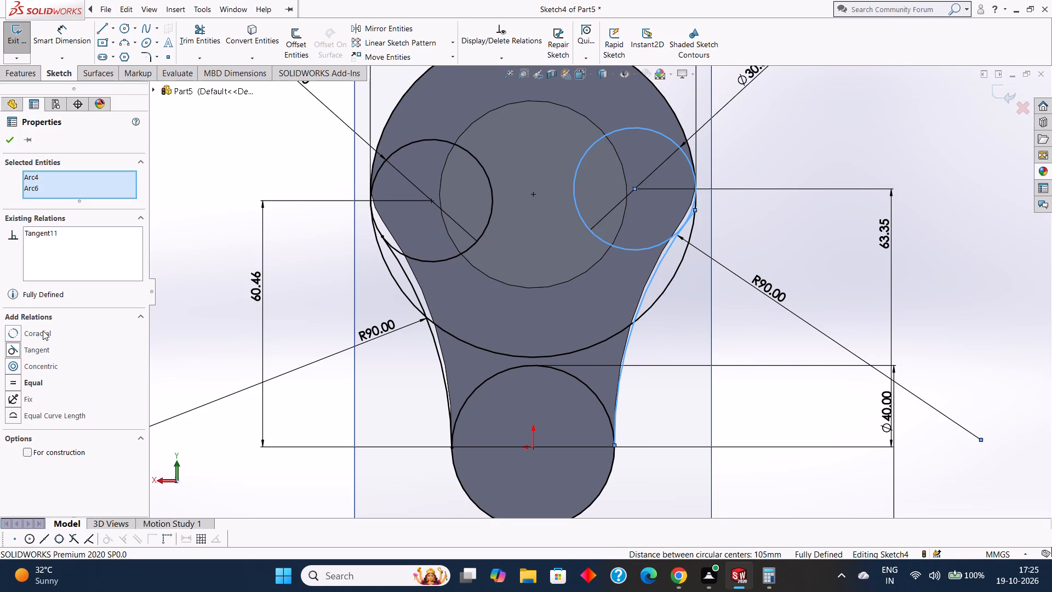
left_click(17, 145)
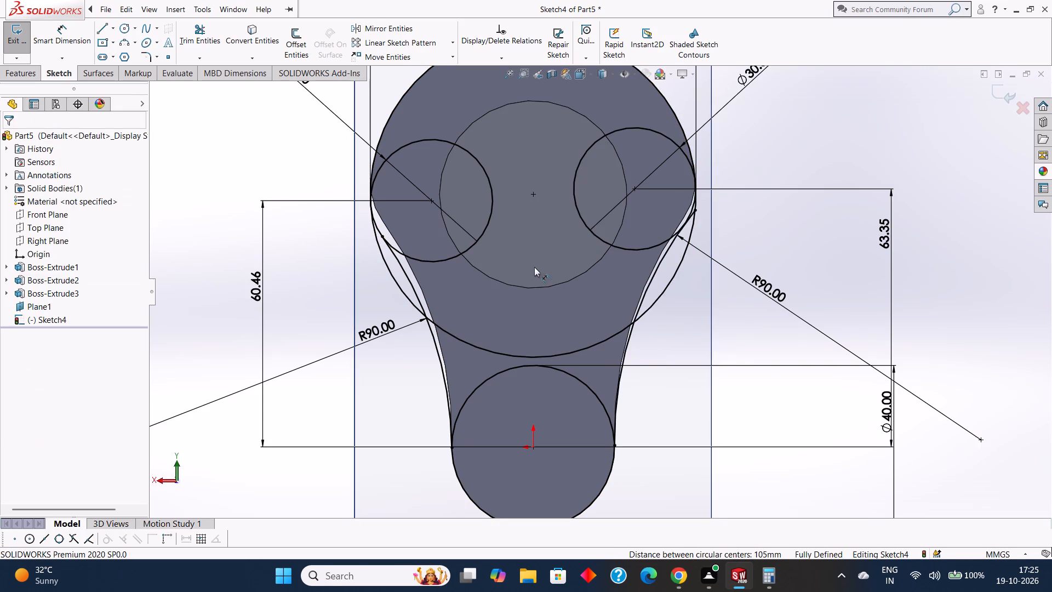
Trim away the inner portions of both 30 mm circles and the lower part of the 80 mm circle between them.
scroll(534, 267, "up", 3)
left_click(198, 36)
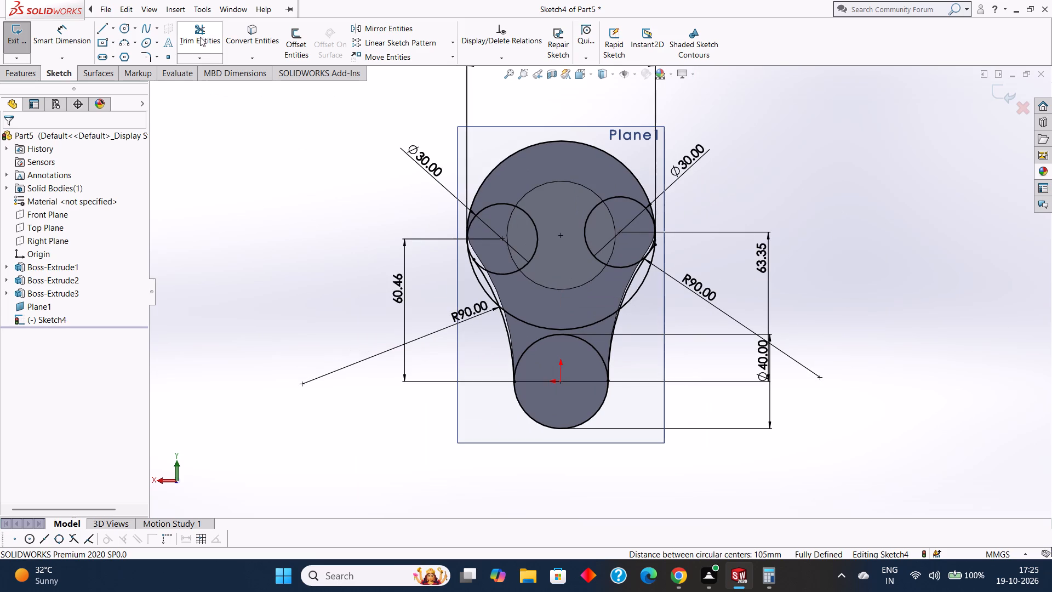
scroll(527, 289, "down", 3)
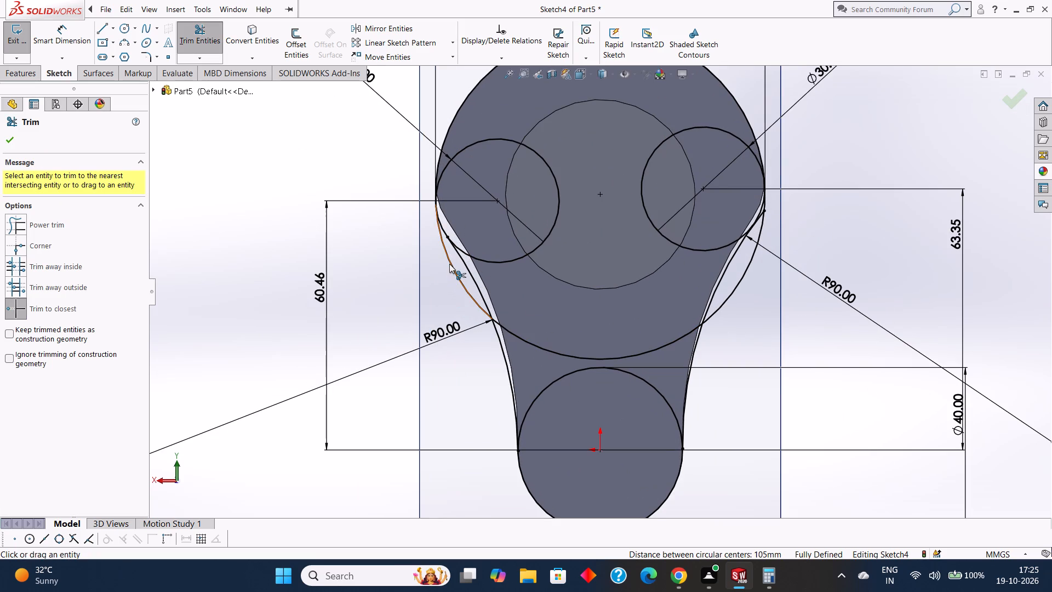
left_click(449, 264)
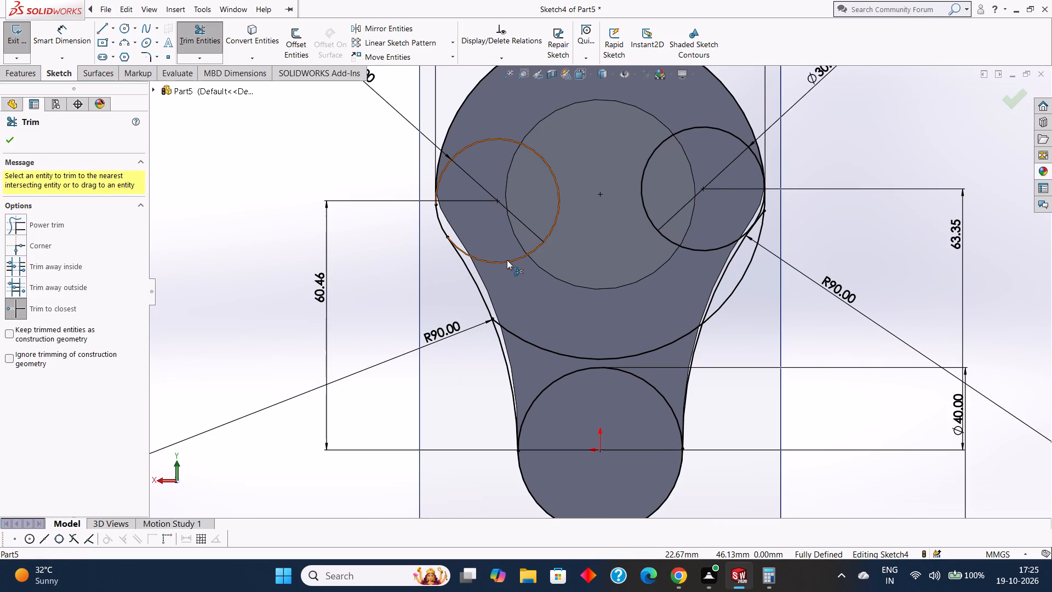
left_click(507, 260)
left_click(523, 340)
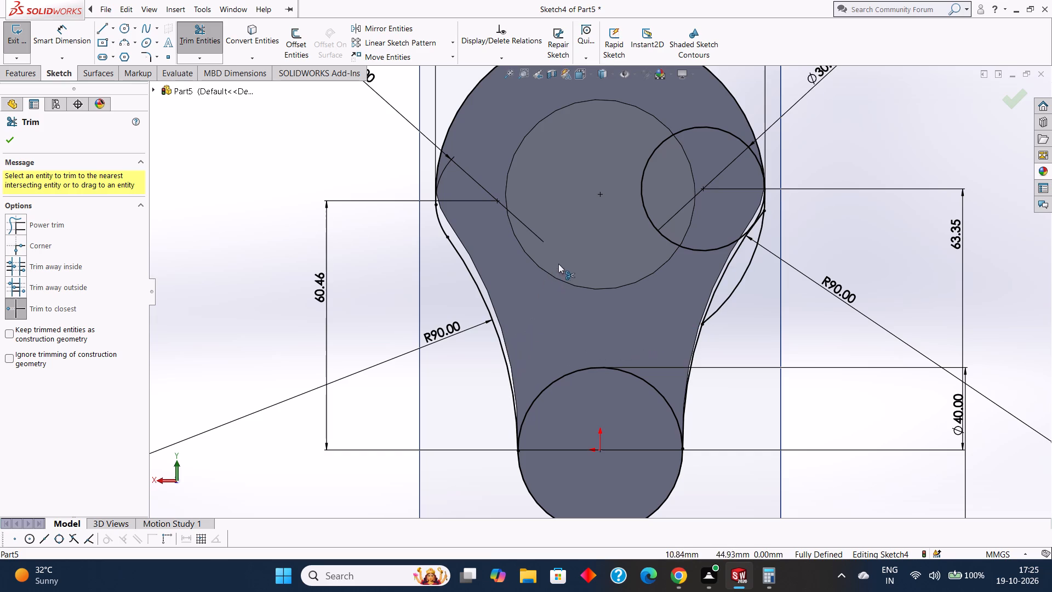
left_click(647, 170)
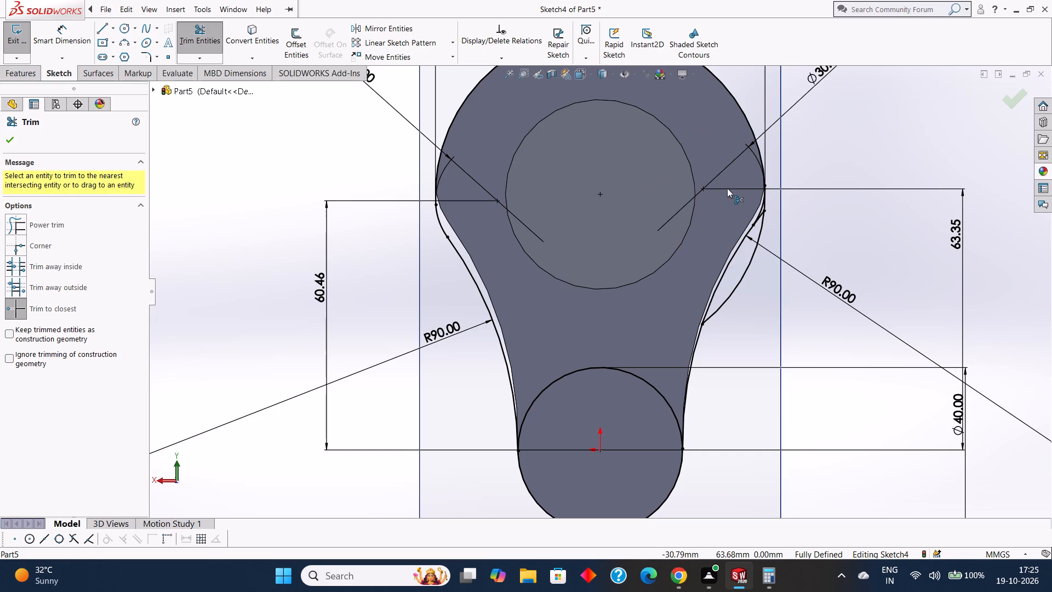
scroll(727, 188, "up", 1)
scroll(708, 267, "down", 2)
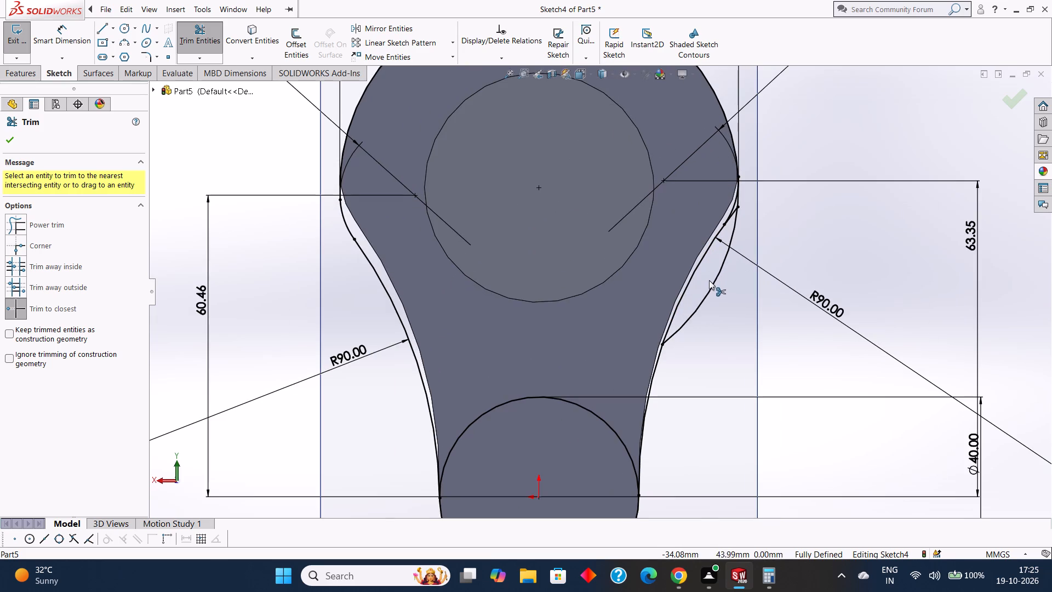
scroll(713, 293, "down", 2)
left_click(707, 272)
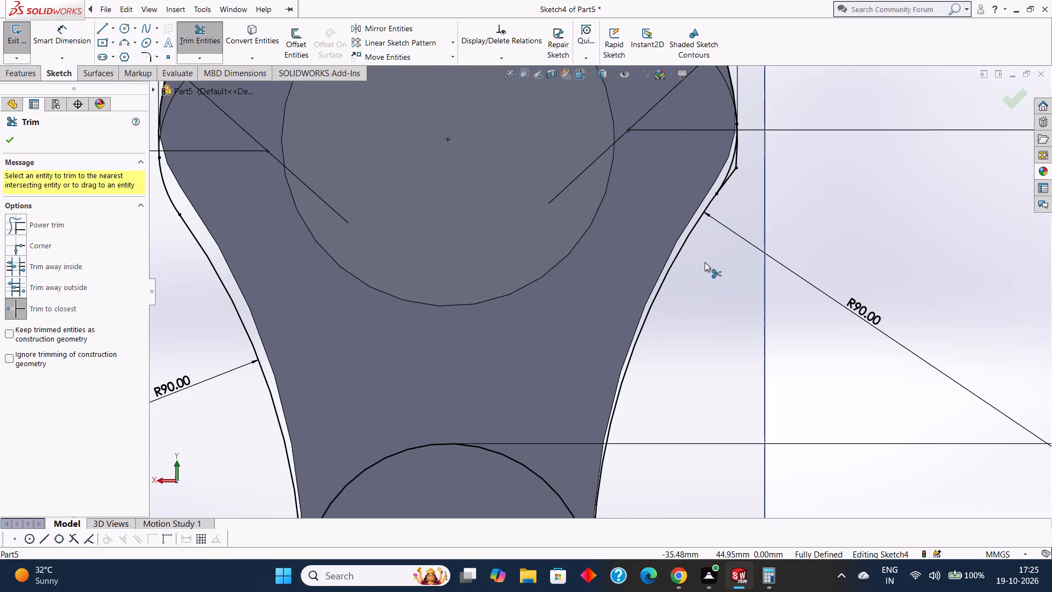
Trim the overhanging ends of the right R90 arc and 80 mm circle outside the right 30 mm arc.
scroll(702, 250, "up", 2)
scroll(694, 199, "down", 3)
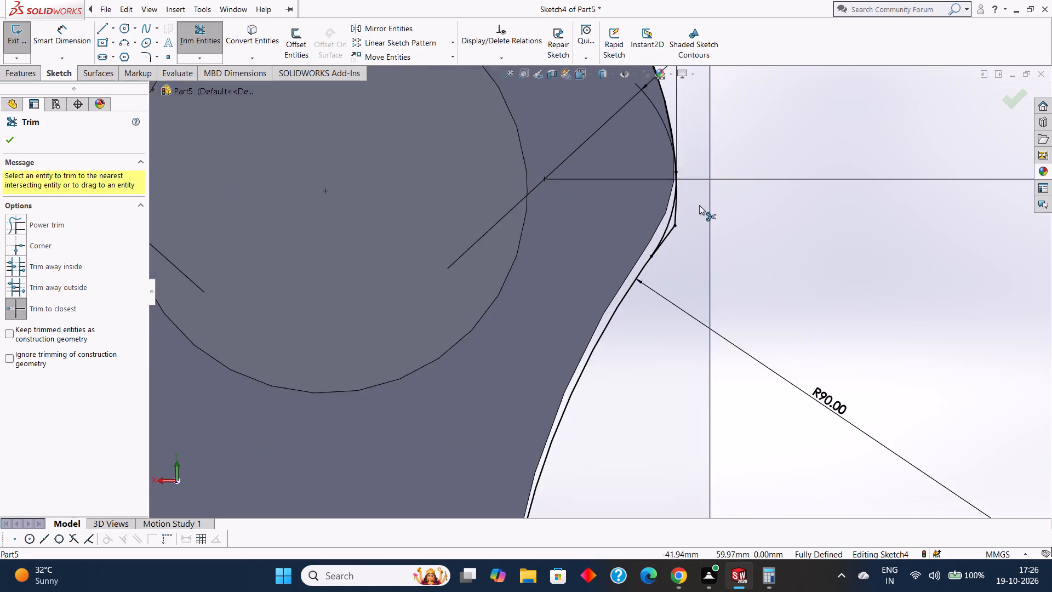
scroll(658, 210, "down", 7)
left_click(649, 305)
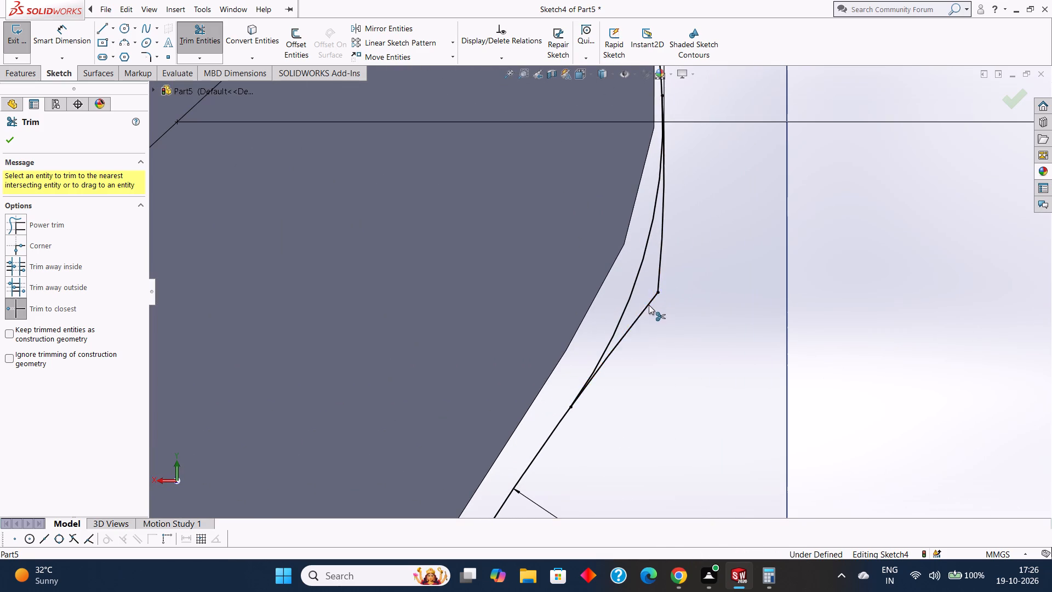
left_click(661, 274)
Examine the trimmed profile where the 30 mm arcs meet the 80 mm arc on both sides for leftover segments.
scroll(661, 274, "up", 6)
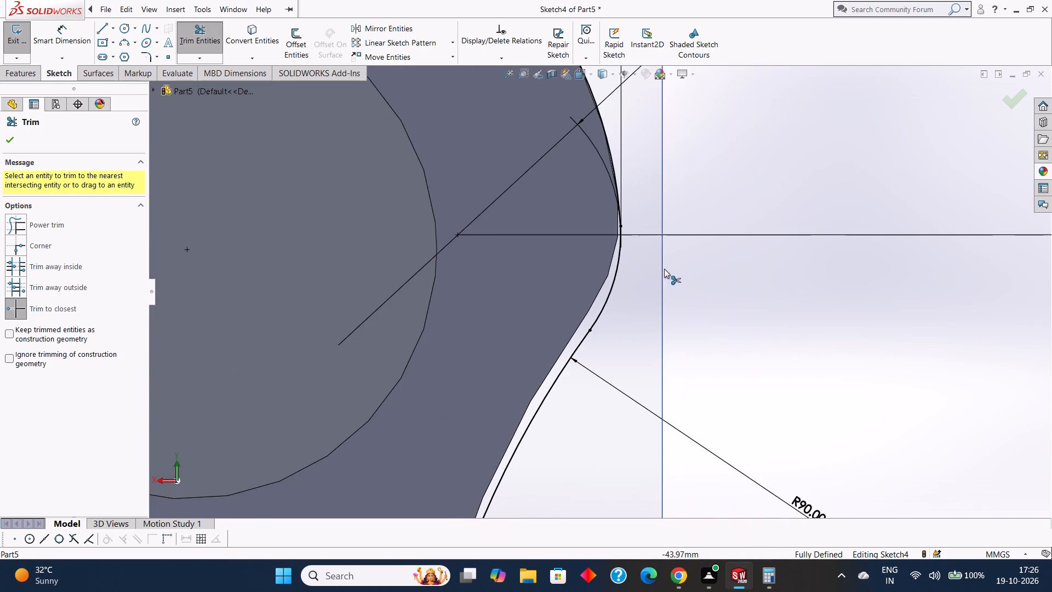
scroll(664, 269, "up", 3)
scroll(610, 257, "down", 8)
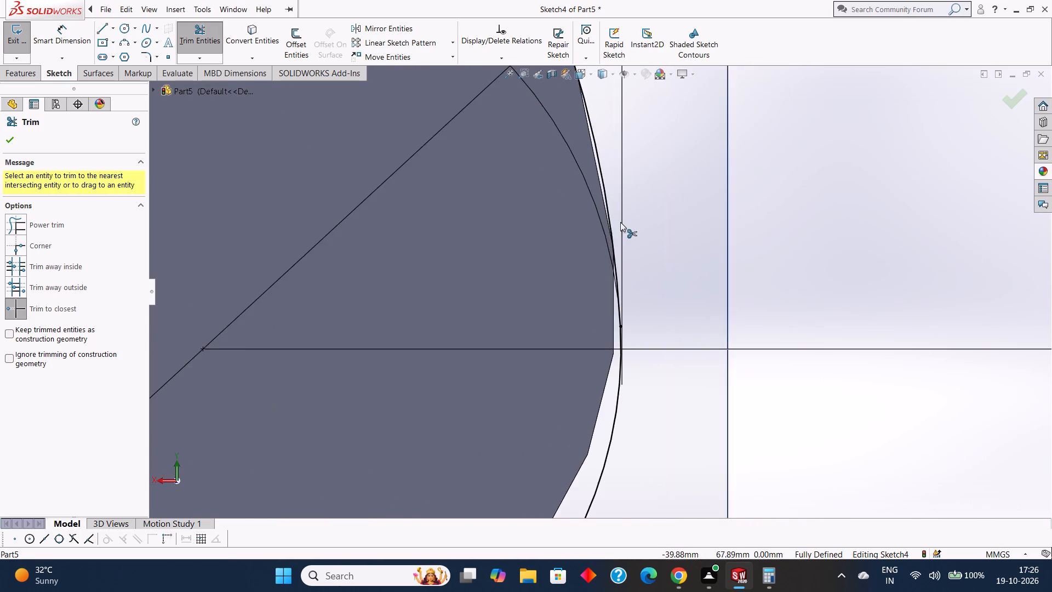
scroll(620, 222, "down", 4)
scroll(640, 284, "up", 14)
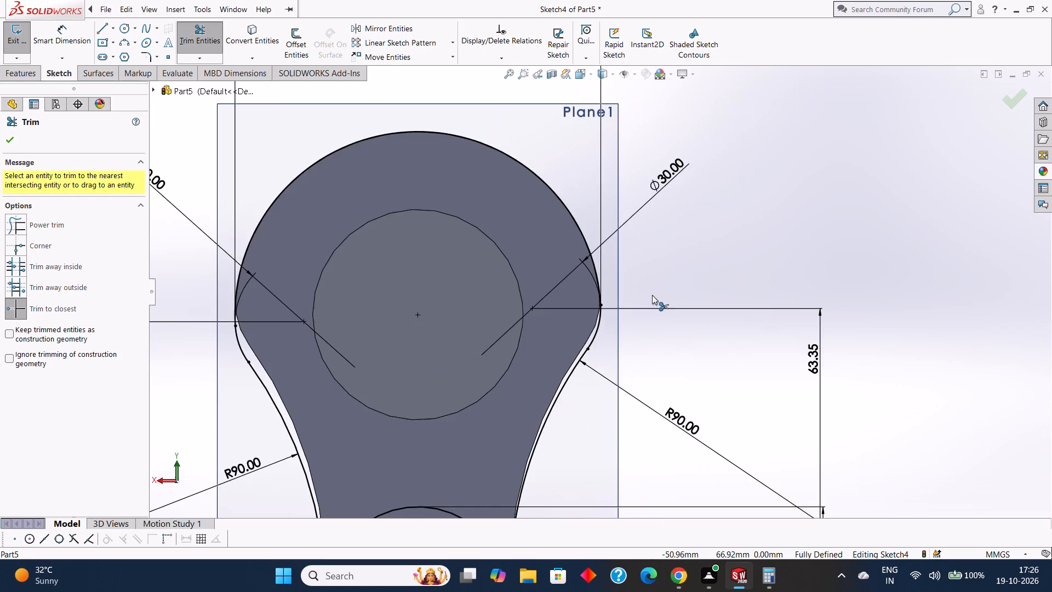
scroll(654, 309, "up", 4)
scroll(452, 326, "down", 4)
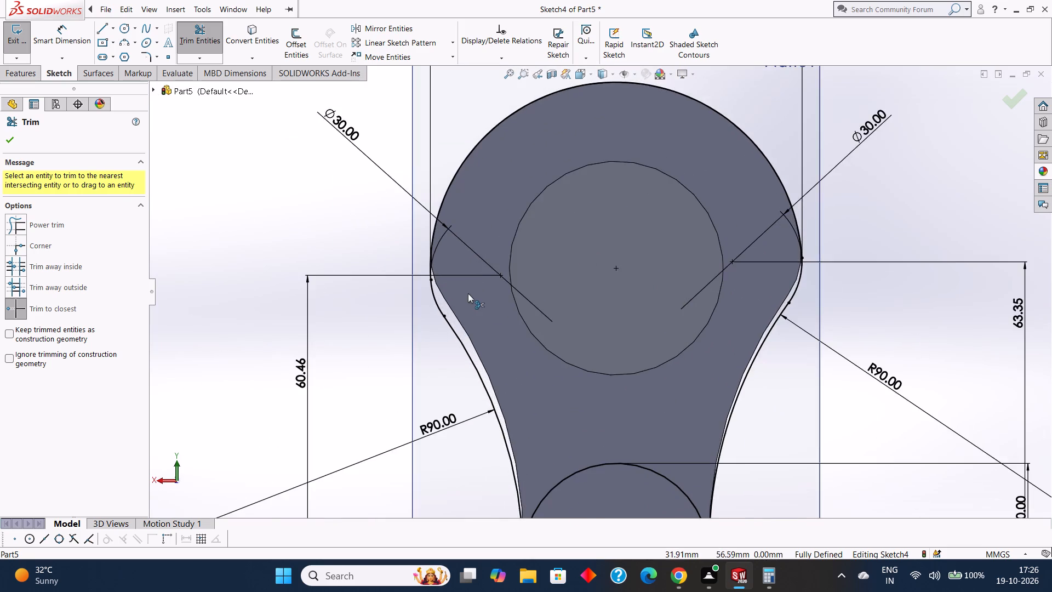
scroll(468, 293, "down", 4)
scroll(460, 249, "down", 4)
scroll(511, 269, "up", 8)
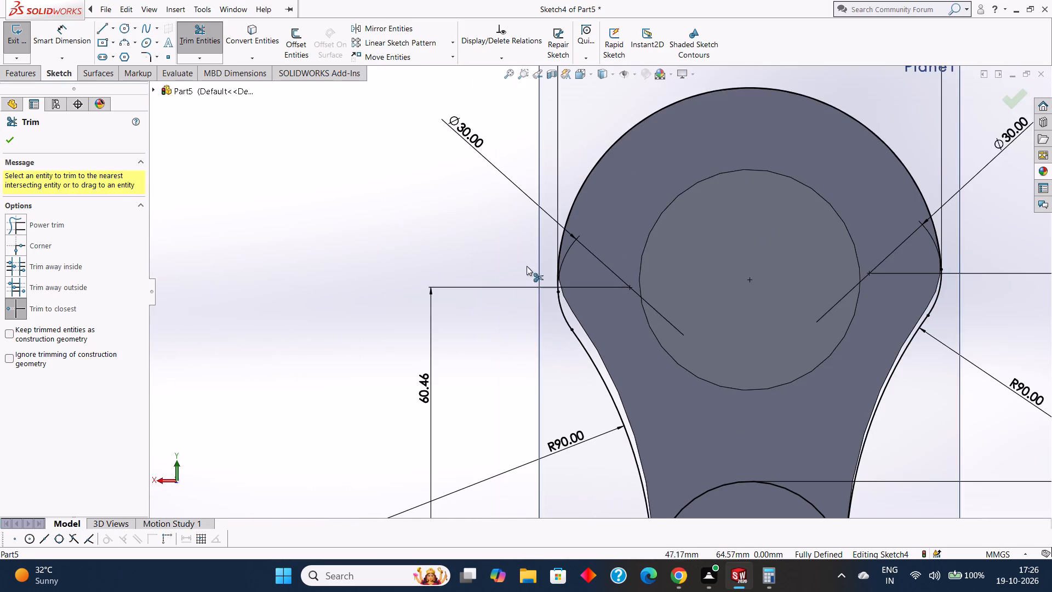
scroll(574, 239, "down", 8)
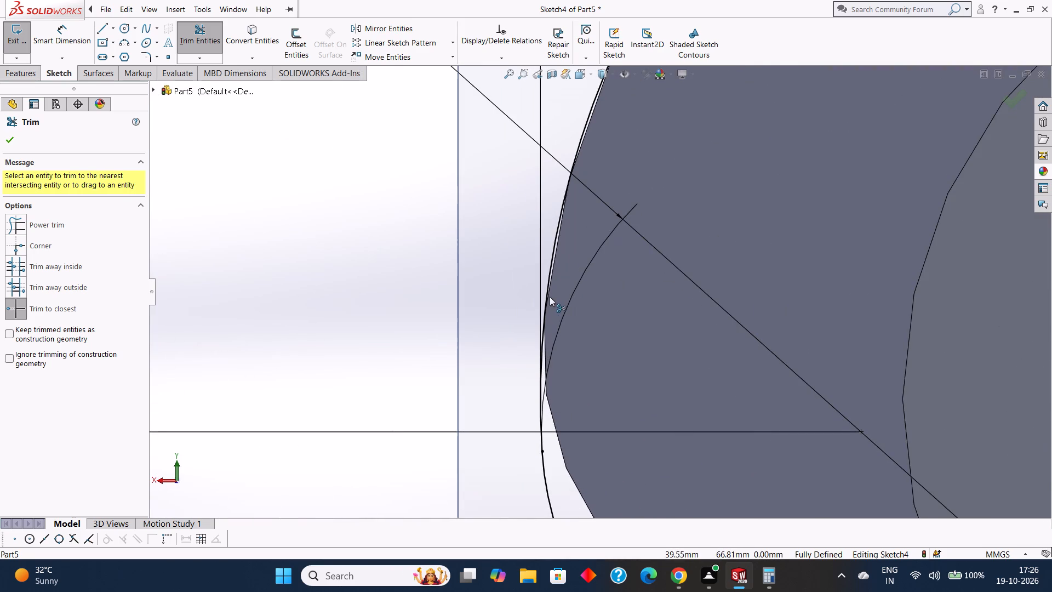
scroll(550, 297, "down", 3)
scroll(610, 297, "up", 11)
scroll(644, 325, "up", 4)
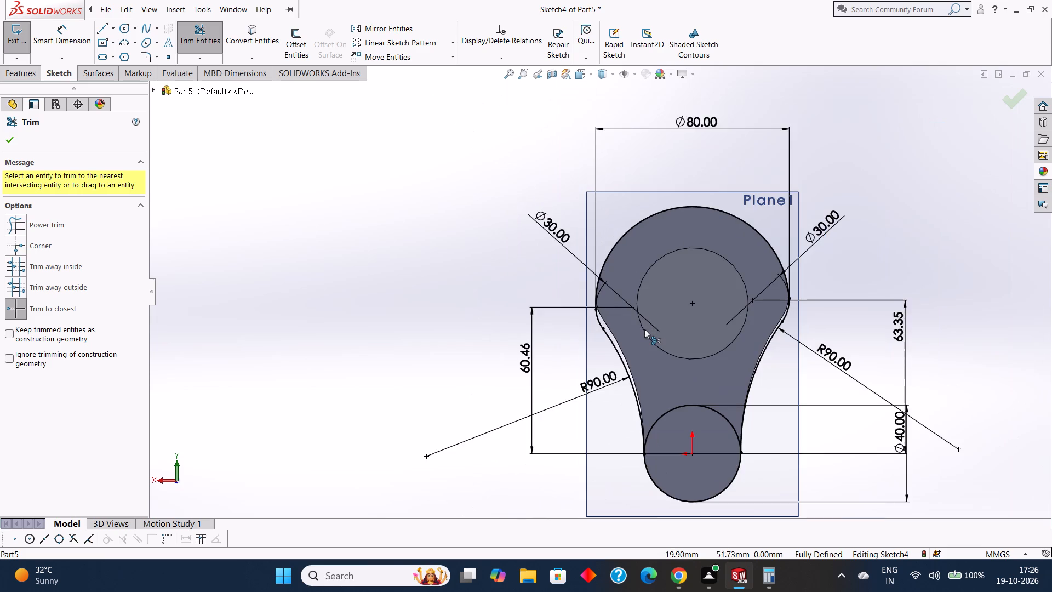
Trim the upper half of the 40 mm circle between the two R90 arcs and finish trimming.
scroll(645, 332, "up", 1)
scroll(685, 405, "down", 7)
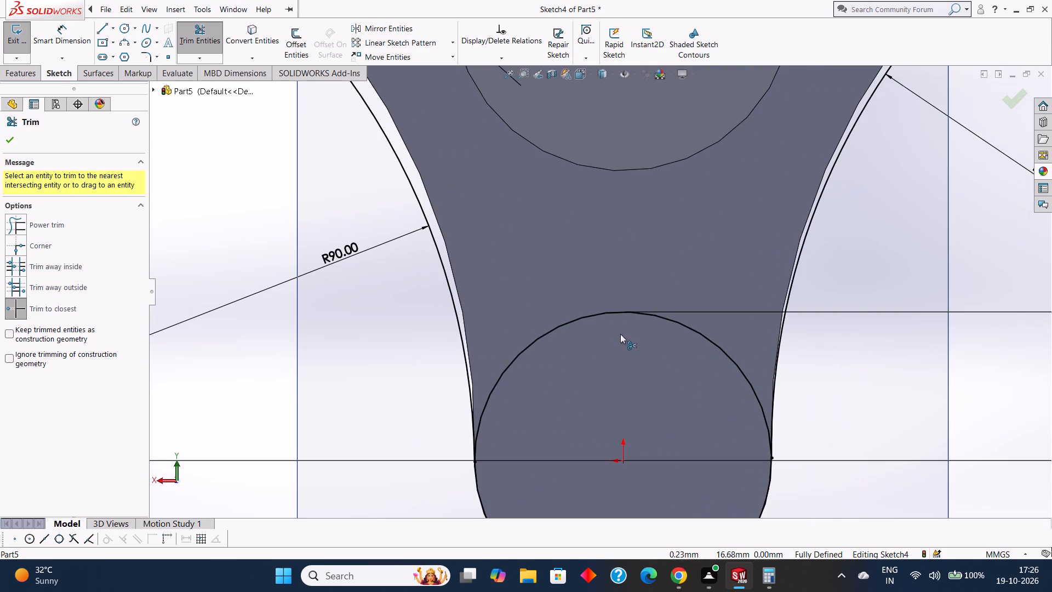
left_click(613, 312)
scroll(614, 316, "up", 4)
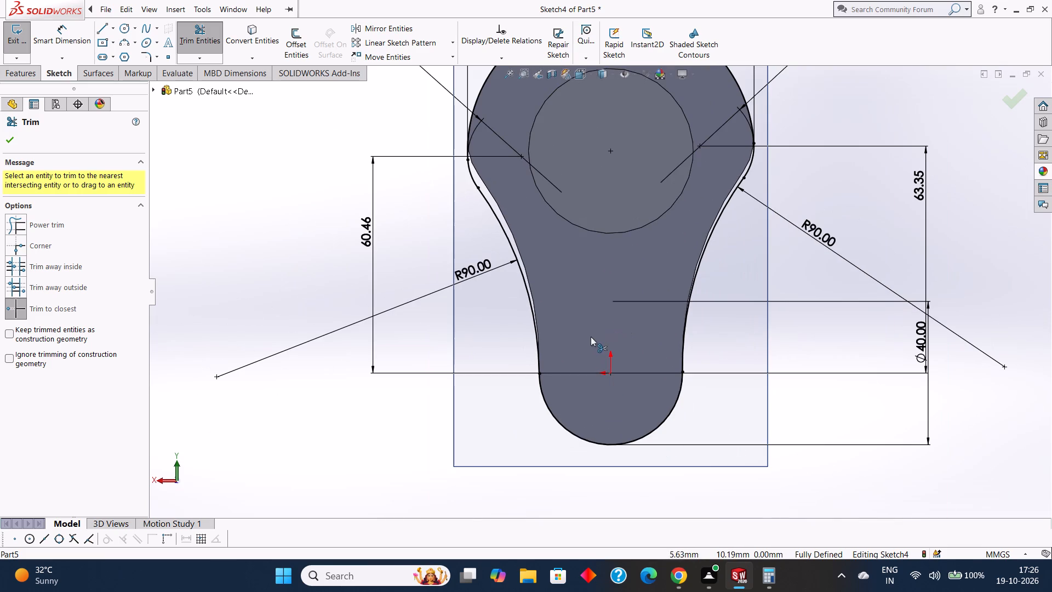
left_click(14, 139)
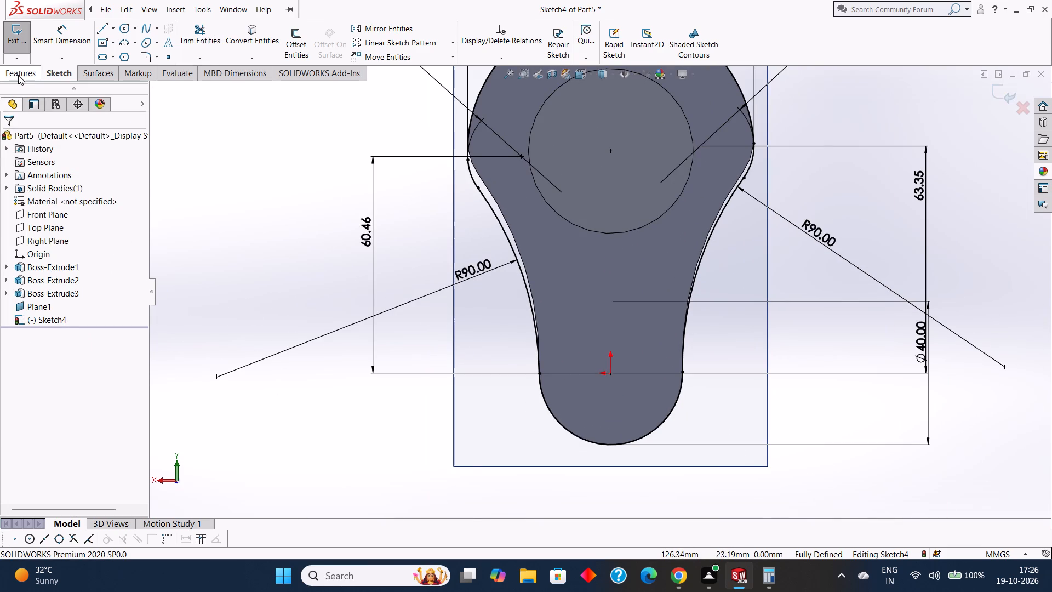
Extrude the second web profile 20 mm blind, in the reversed direction away from the pin, with the result merged.
left_click(18, 75)
left_click(24, 52)
scroll(329, 200, "up", 2)
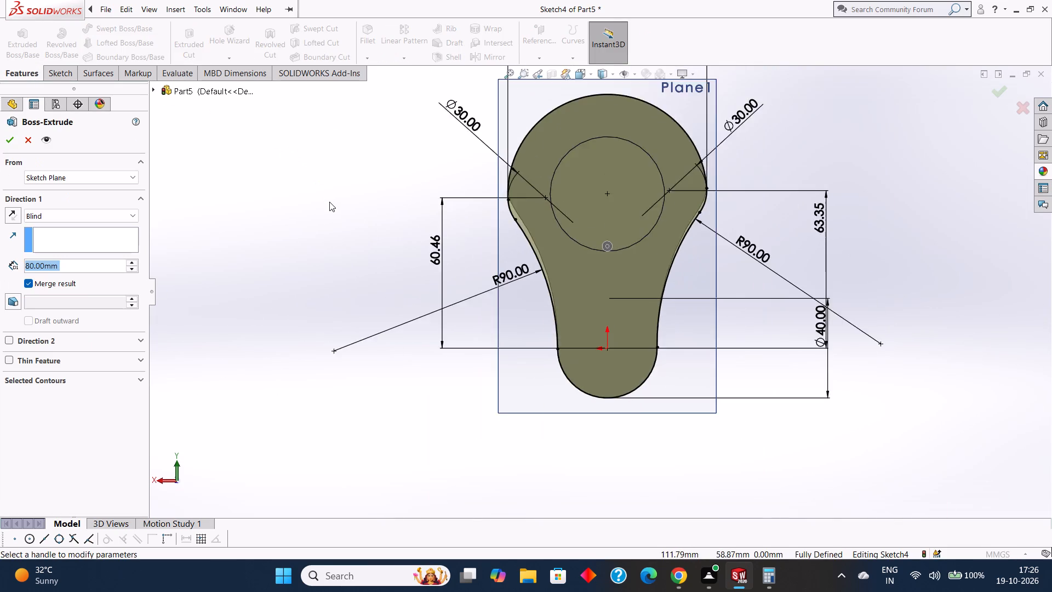
scroll(329, 202, "up", 1)
middle_click_drag(341, 206, 430, 229)
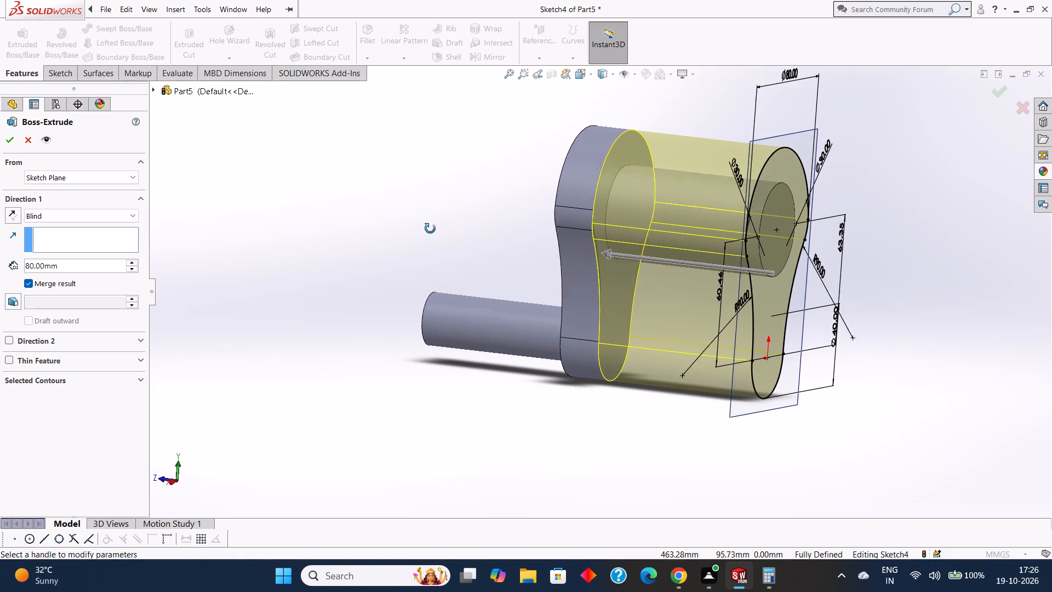
middle_click_drag(430, 229, 433, 229)
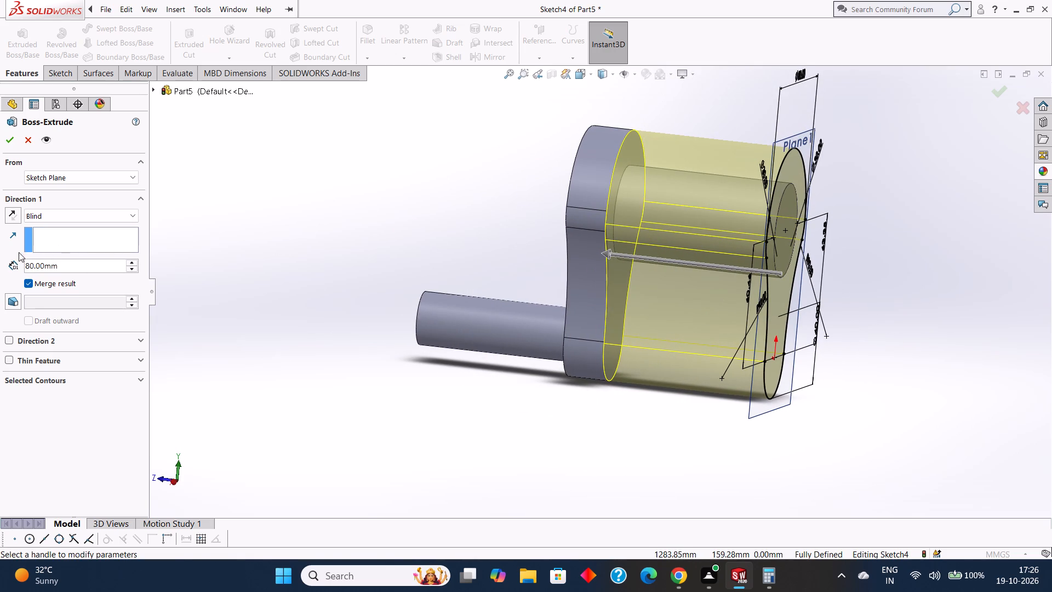
left_click(12, 219)
left_click(68, 265)
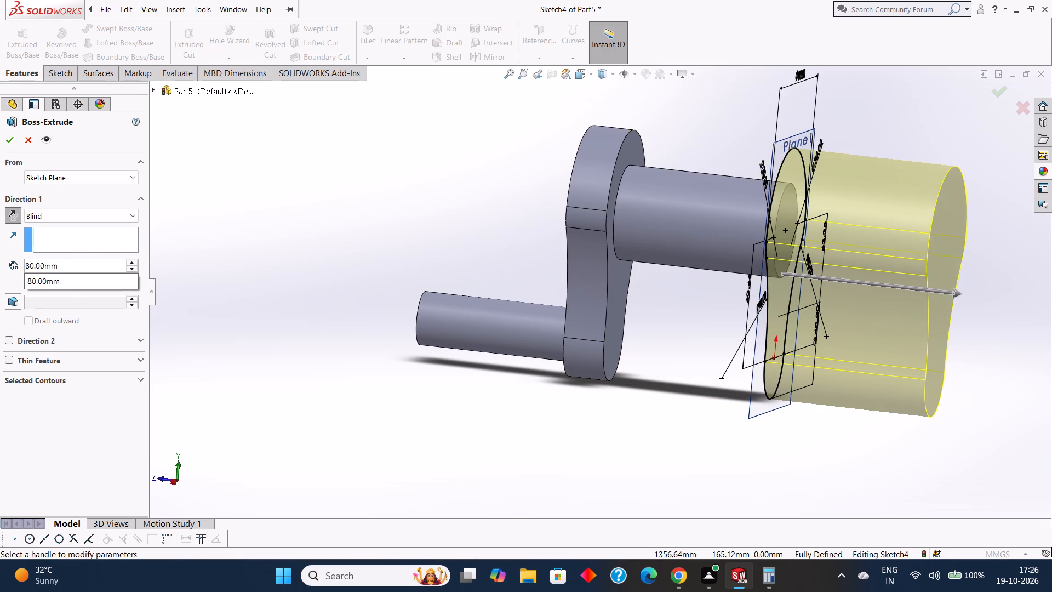
left_click_drag(87, 266, 21, 264)
type("20")
key("Return")
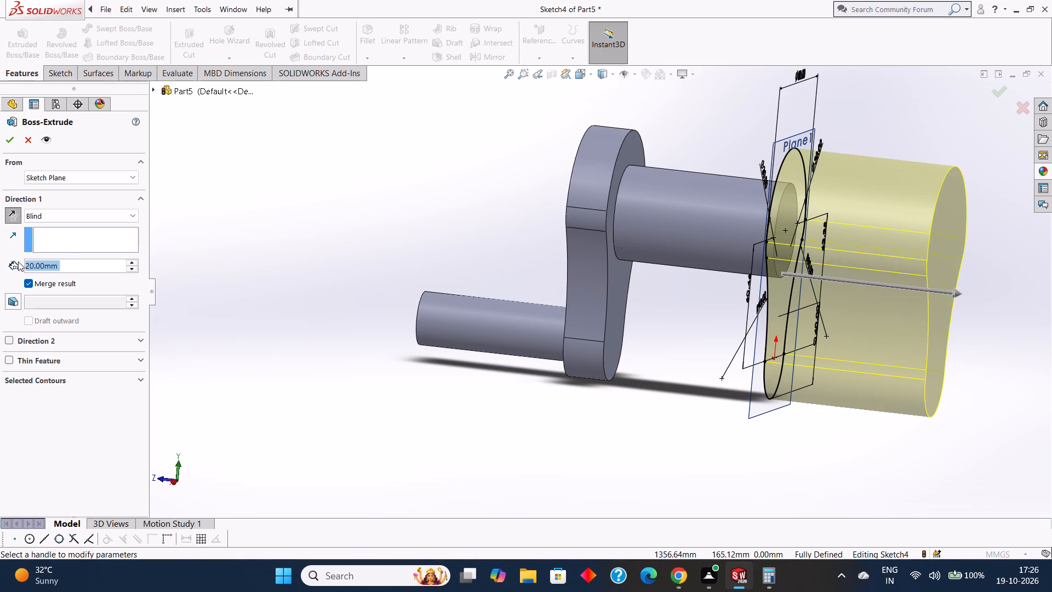
left_click(9, 143)
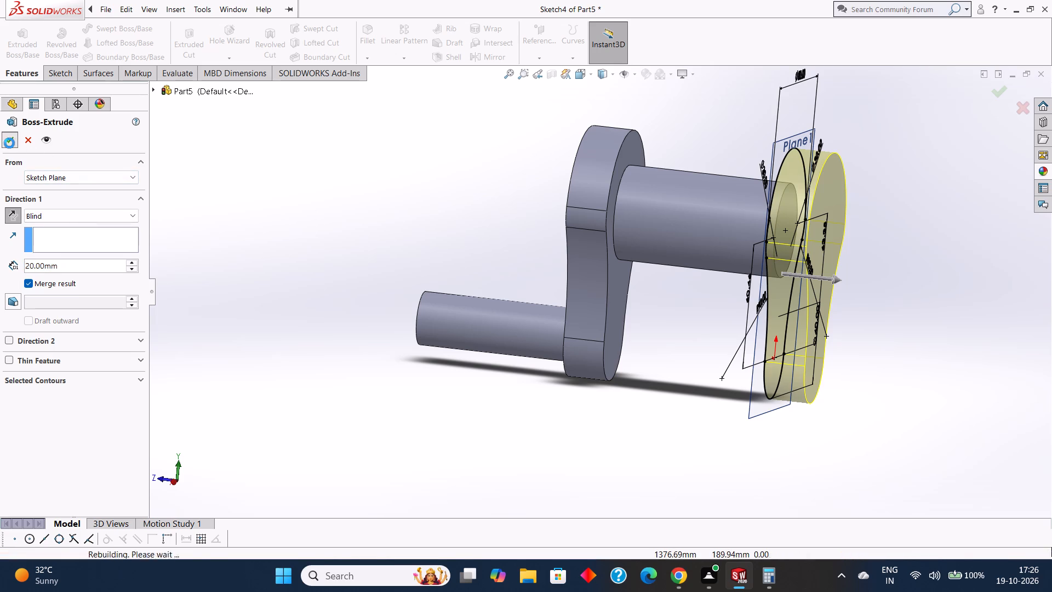
left_click(503, 392)
scroll(503, 392, "up", 2)
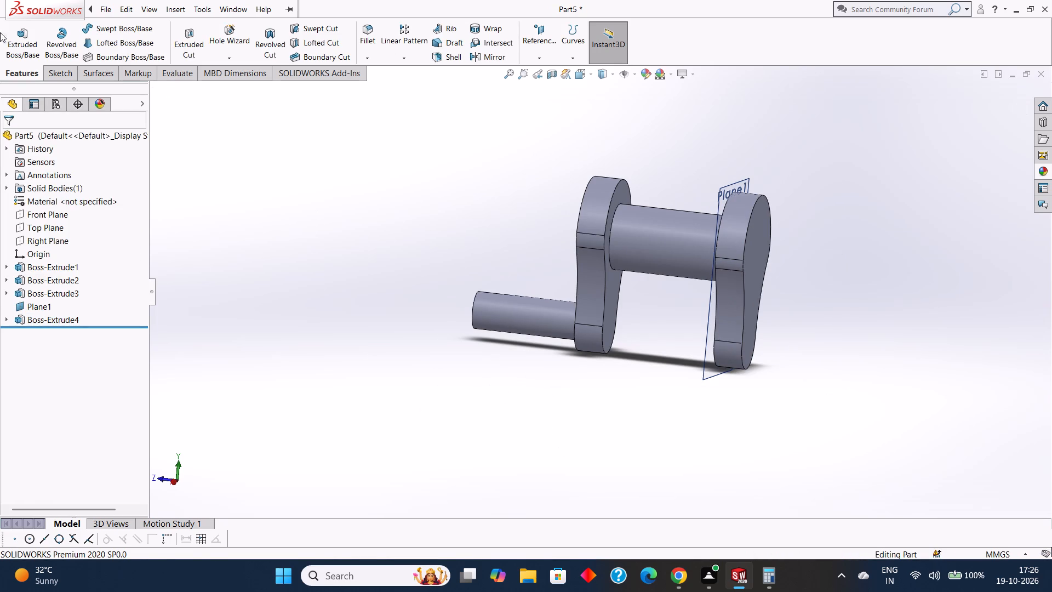
Hide Plane1.
middle_click_drag(921, 220, 865, 230)
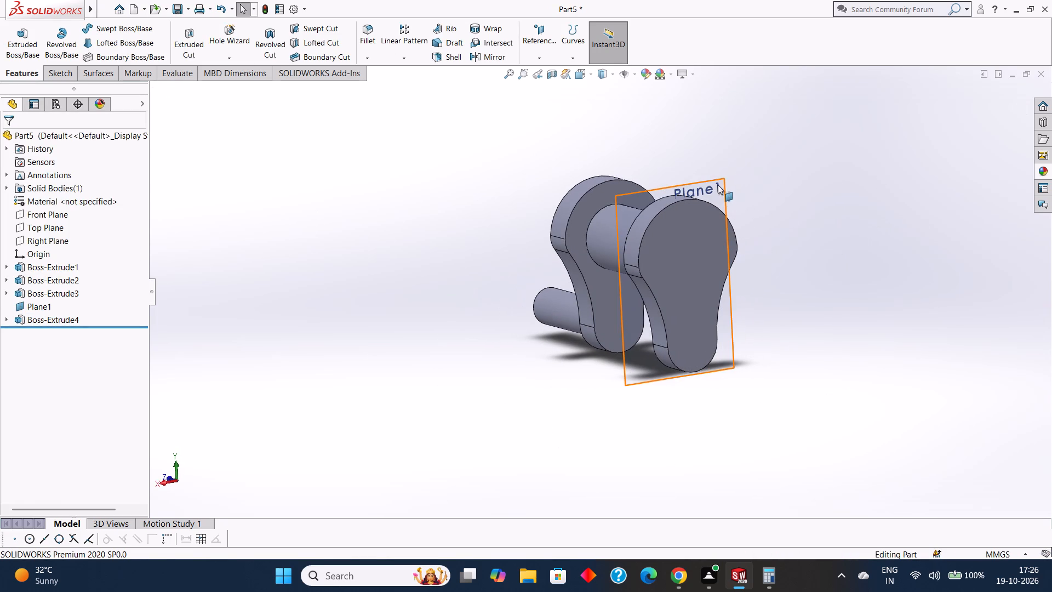
right_click(717, 183)
left_click(755, 172)
Open a new sketch on the outer face of the second web and view it face-on.
middle_click_drag(790, 218, 804, 212)
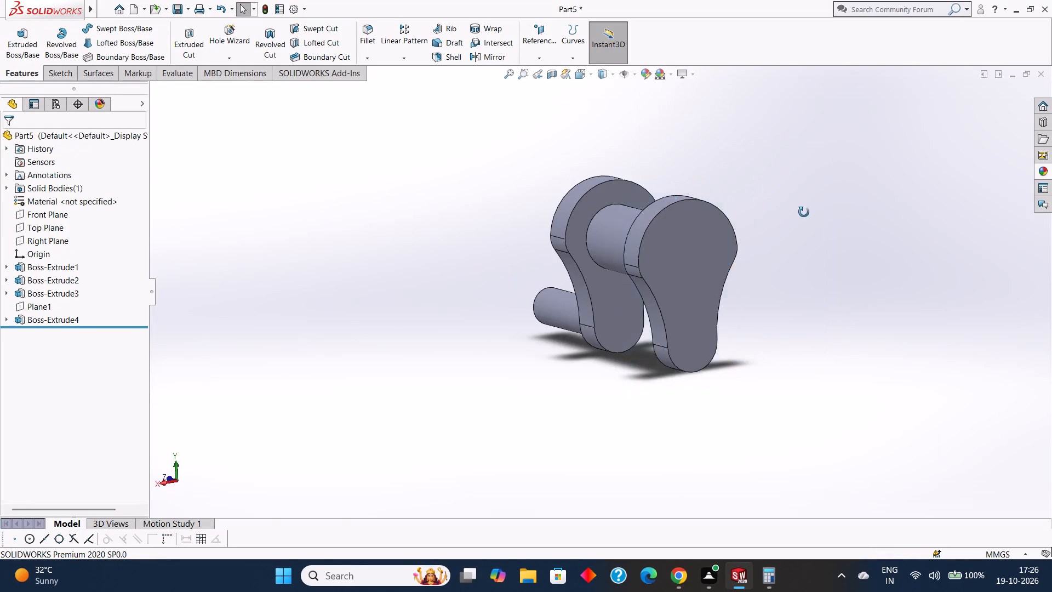
middle_click_drag(804, 212, 830, 183)
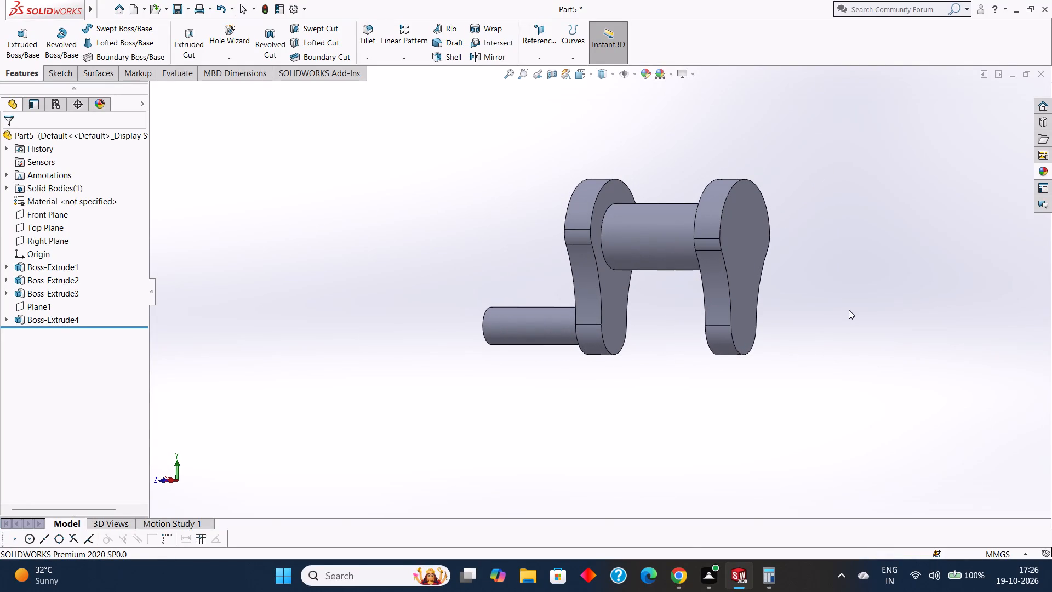
middle_click_drag(849, 310, 847, 305)
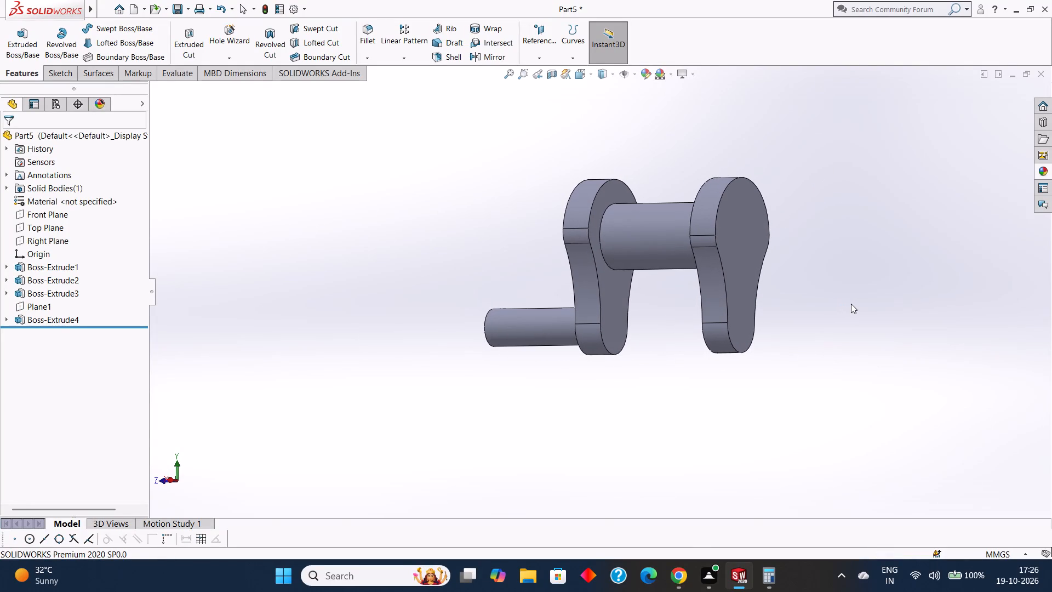
middle_click_drag(851, 304, 866, 281)
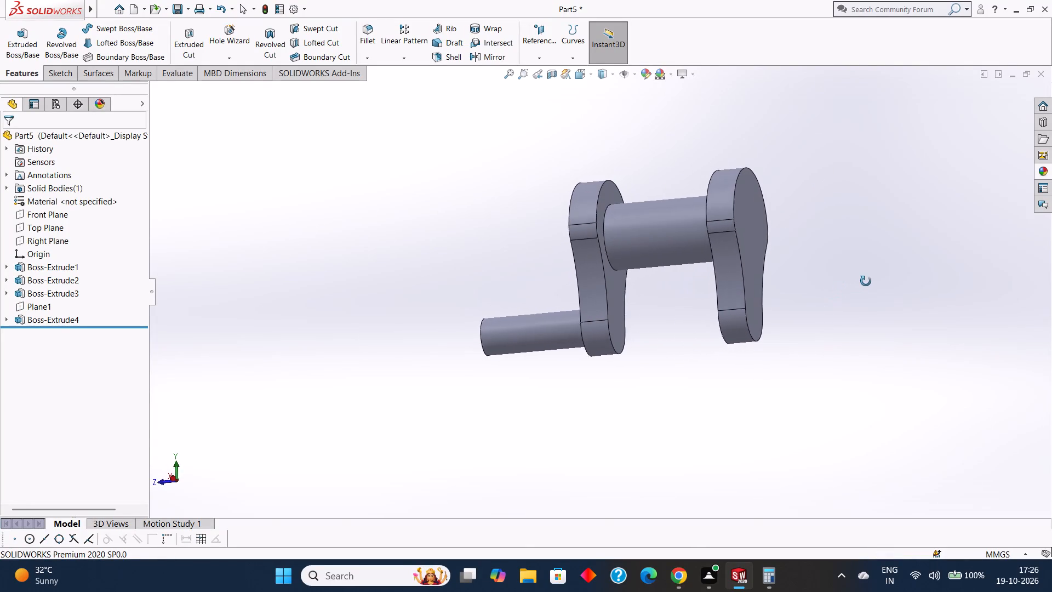
middle_click_drag(866, 281, 849, 264)
middle_click_drag(832, 296, 816, 299)
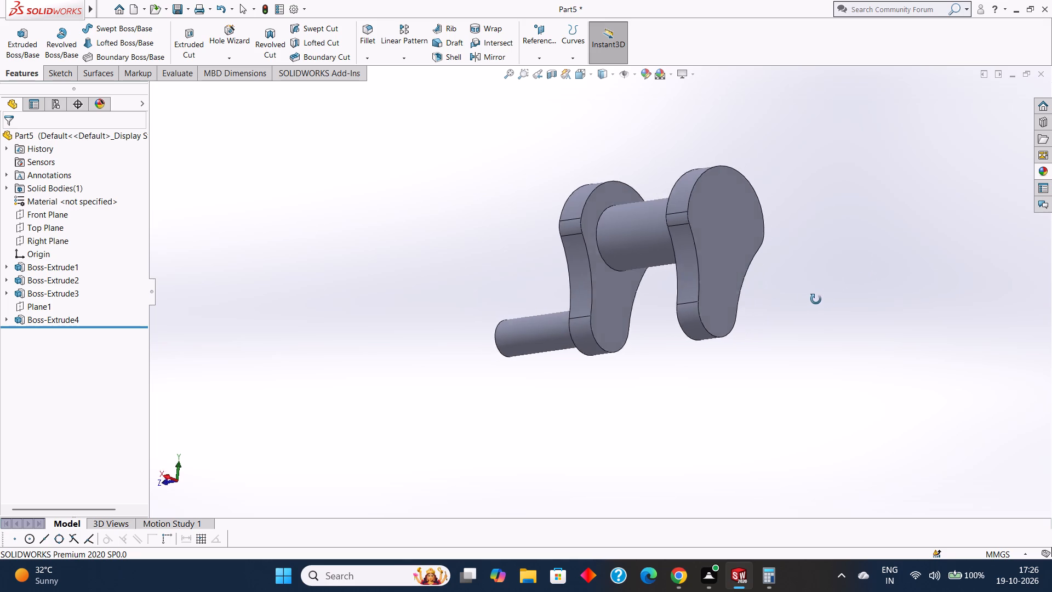
middle_click_drag(816, 299, 808, 303)
left_click(699, 309)
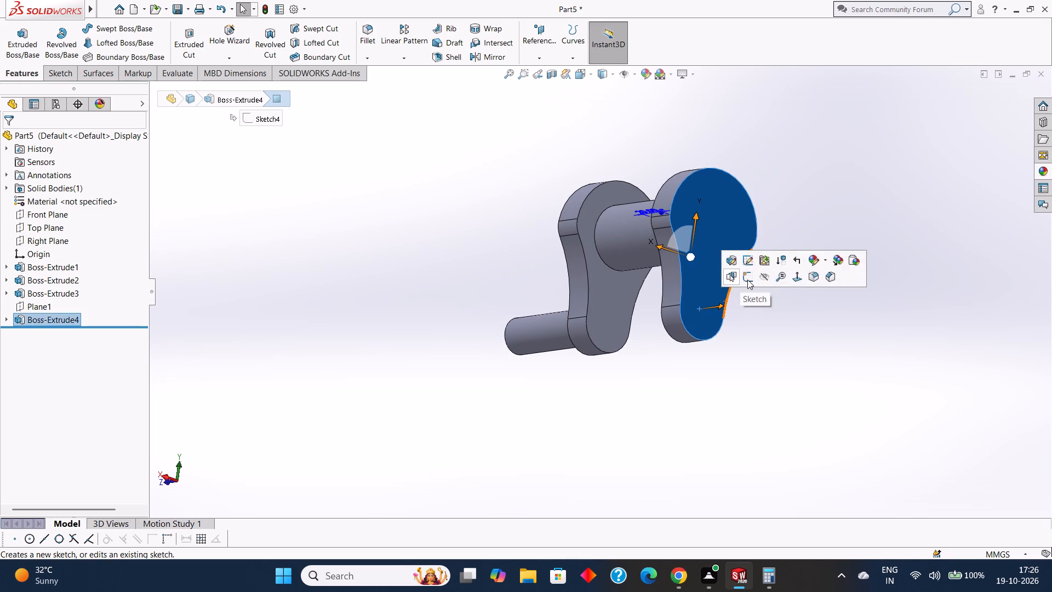
left_click(747, 280)
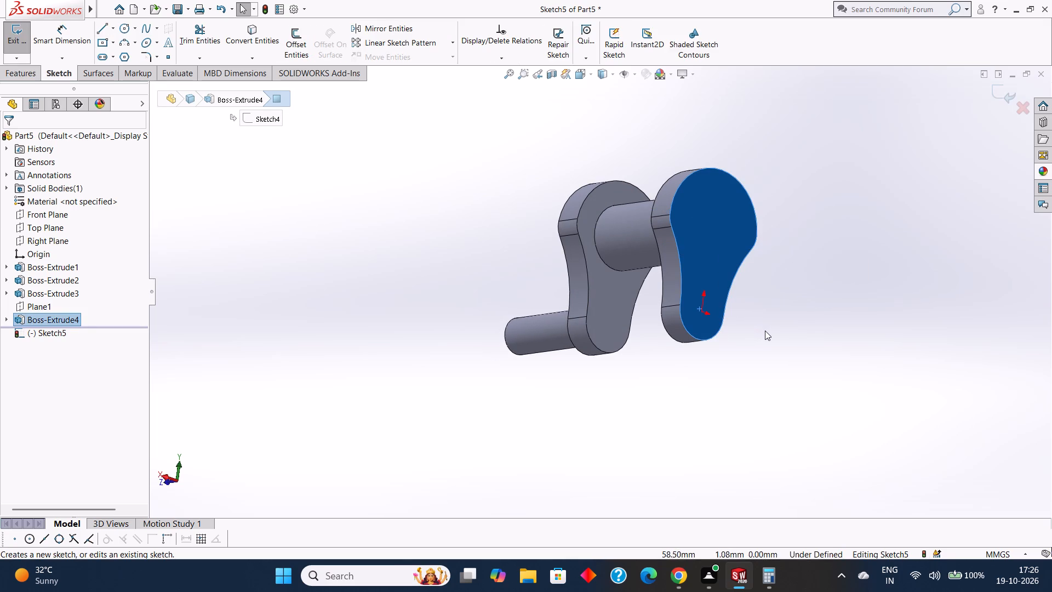
key("ctrl+8")
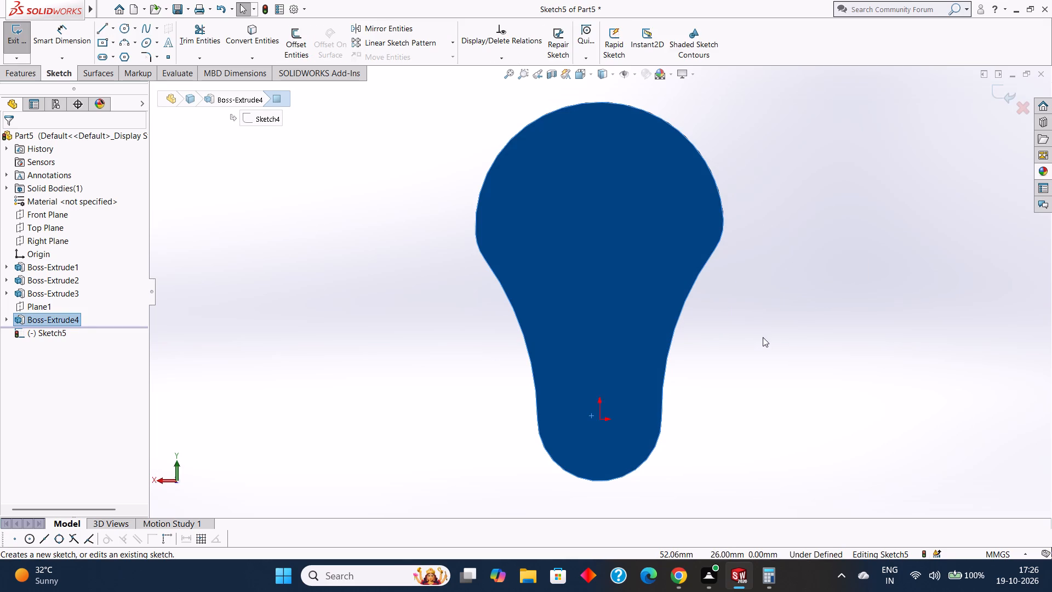
key("Escape")
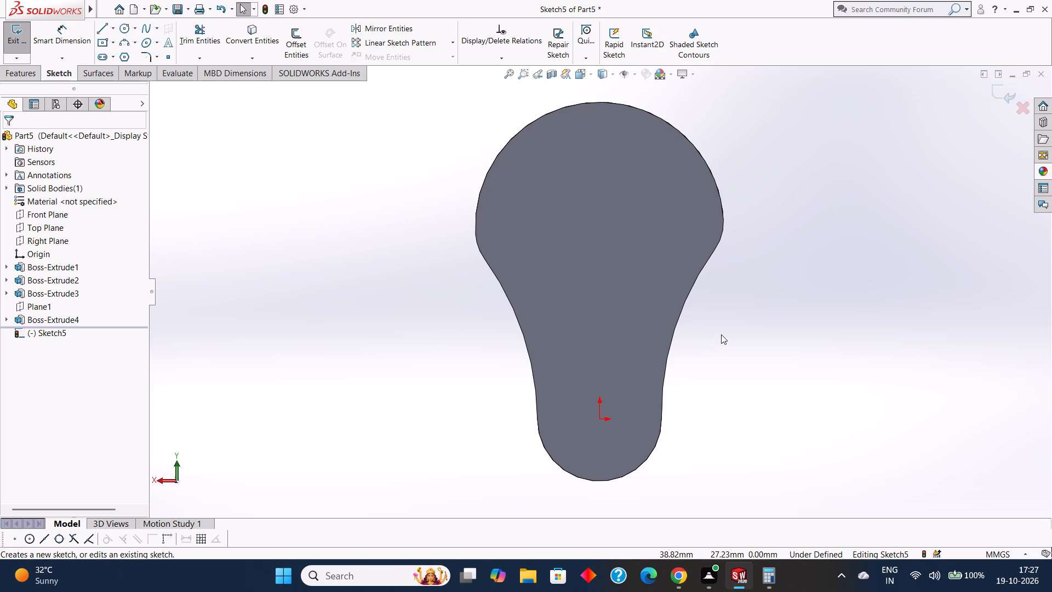
Sketch a circle of 13 mm radius centred on the origin at the web's narrow end.
left_click(124, 27)
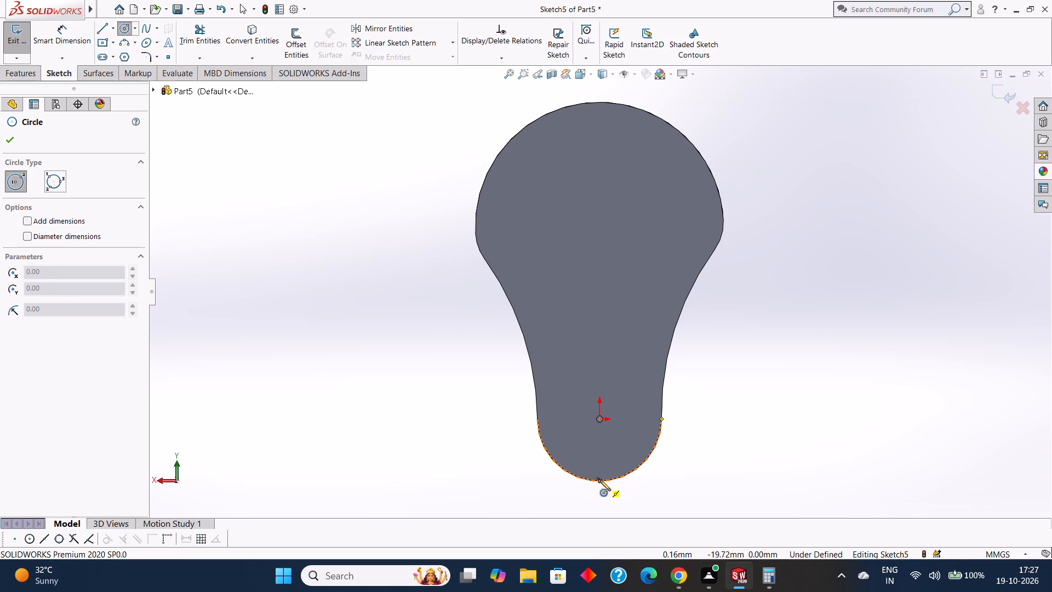
left_click_drag(599, 419, 621, 442)
type("13")
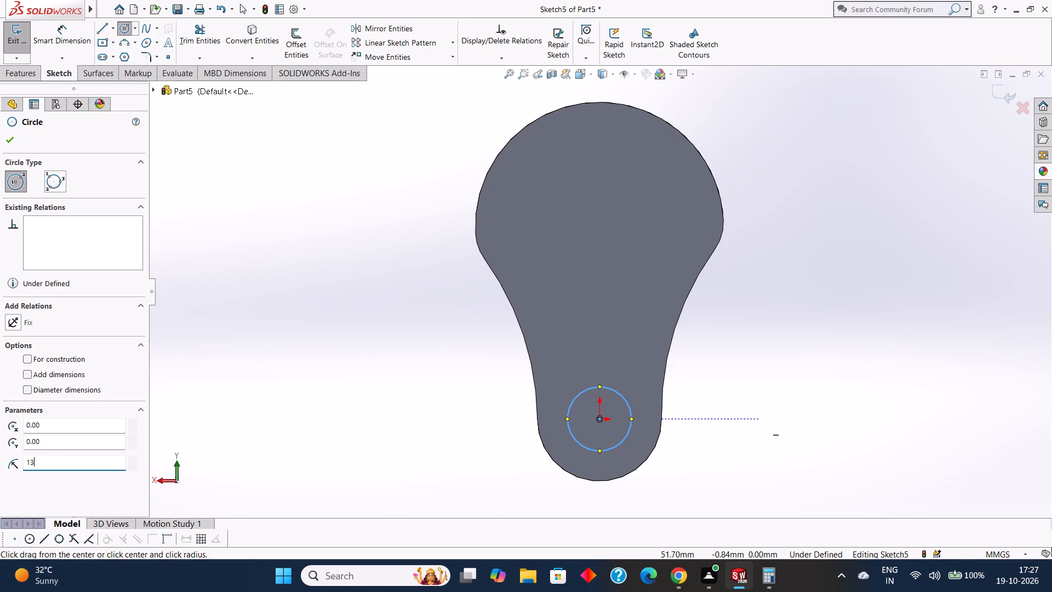
key("Return")
left_click(8, 142)
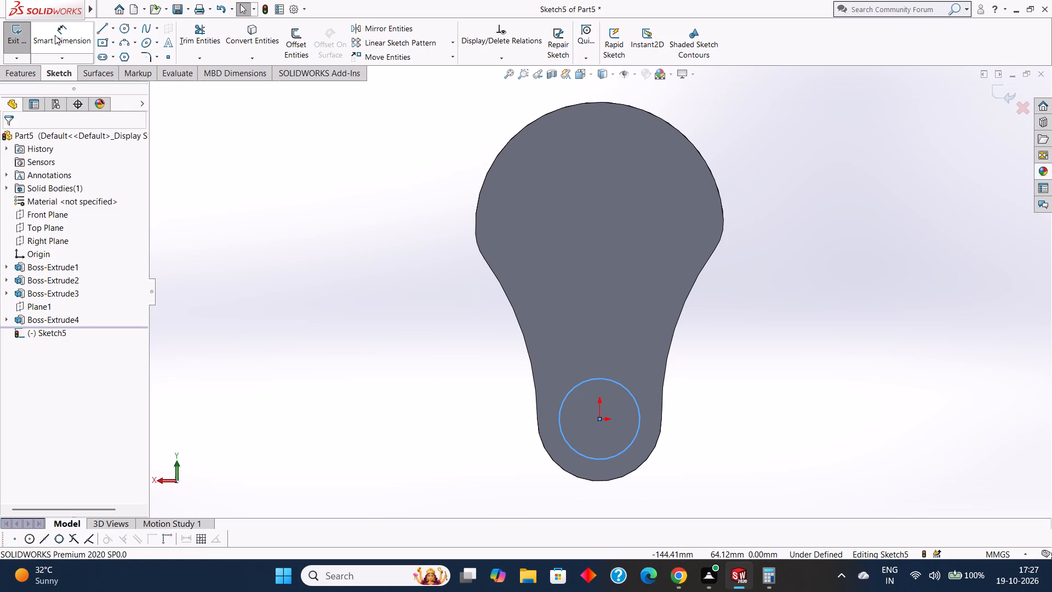
Dimension the circle's diameter, placing the dimension above the circle on the web face.
left_click(55, 35)
left_click(598, 381)
left_click(592, 293)
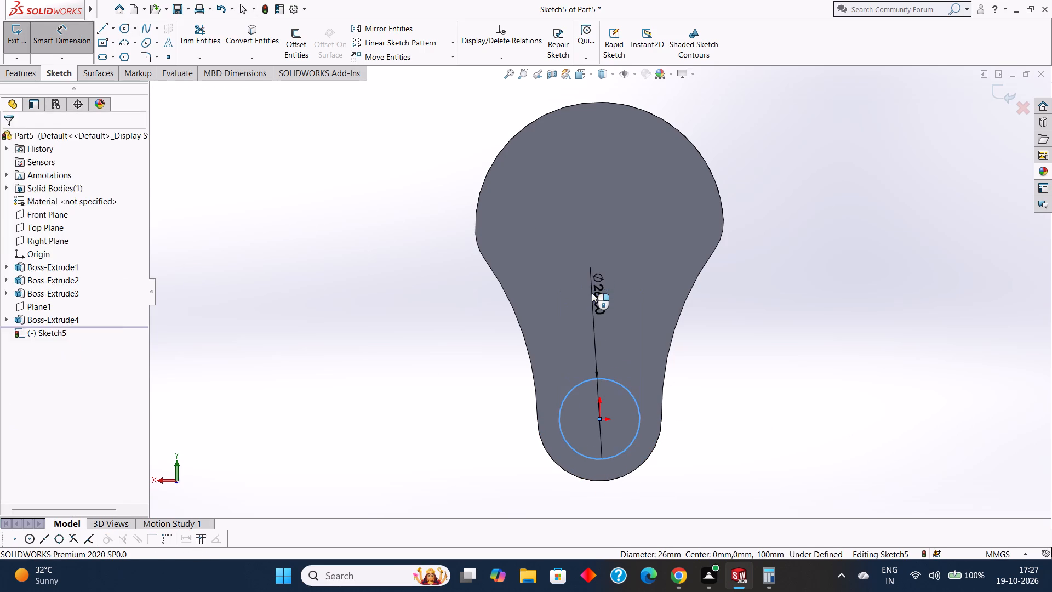
left_click(547, 278)
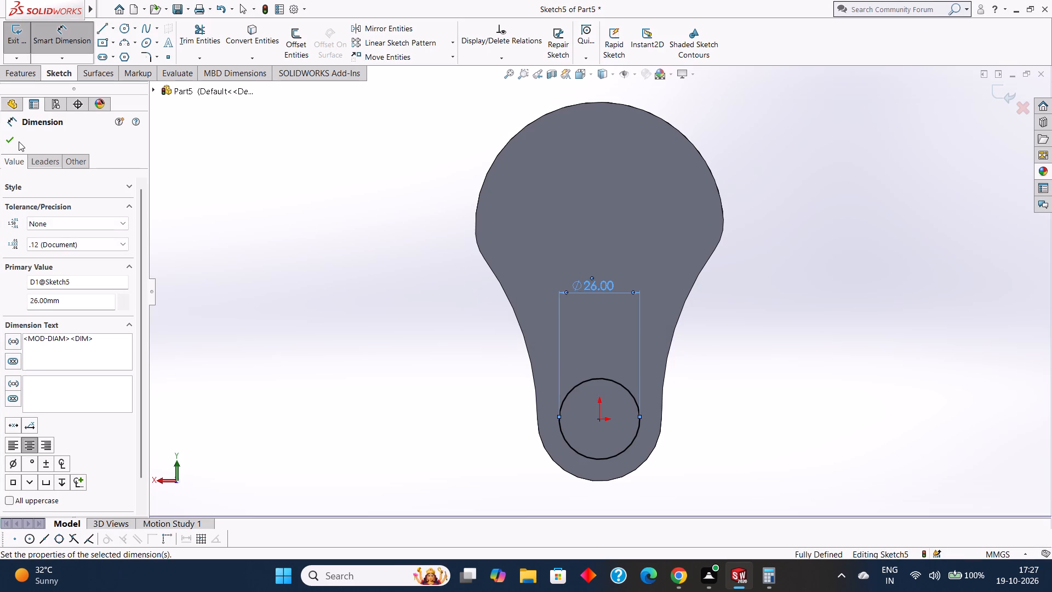
left_click(19, 141)
left_click(14, 138)
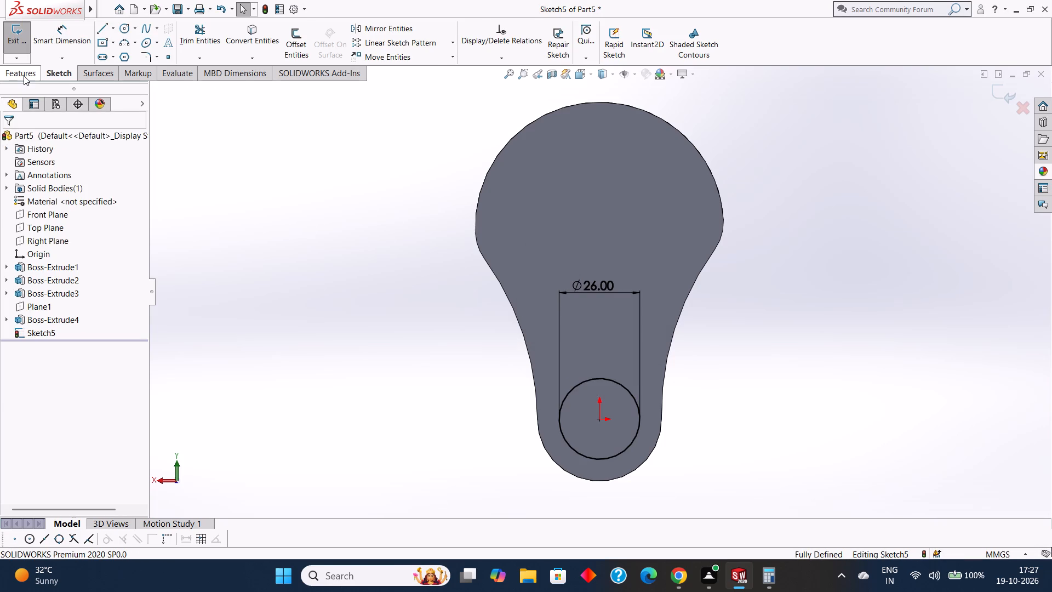
Extrude the circle 75 mm blind outward from the second web, with the result merged.
left_click(24, 76)
left_click(28, 49)
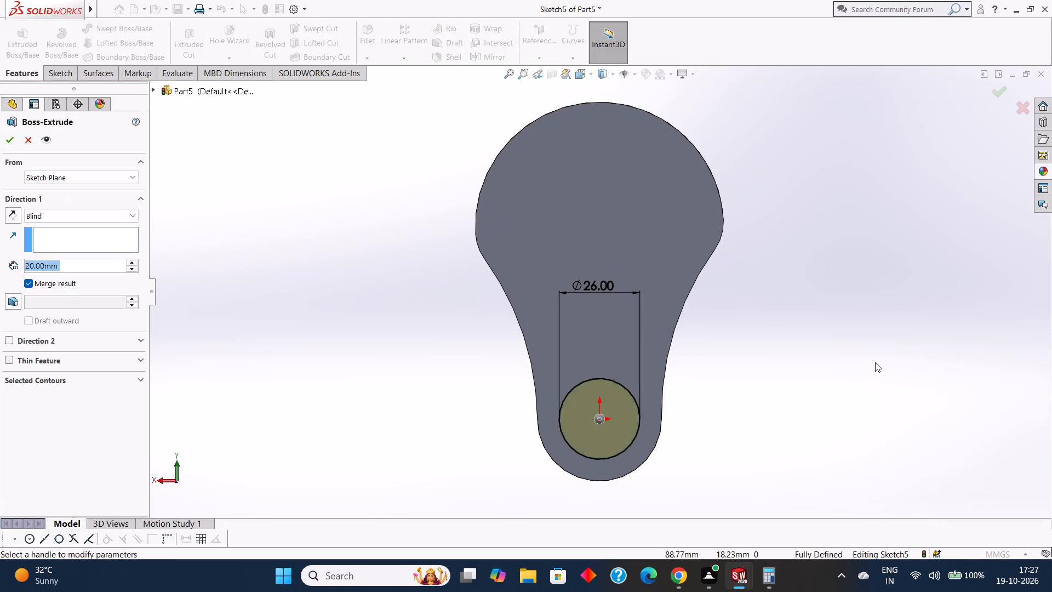
scroll(875, 362, "up", 2)
middle_click_drag(776, 363, 883, 333)
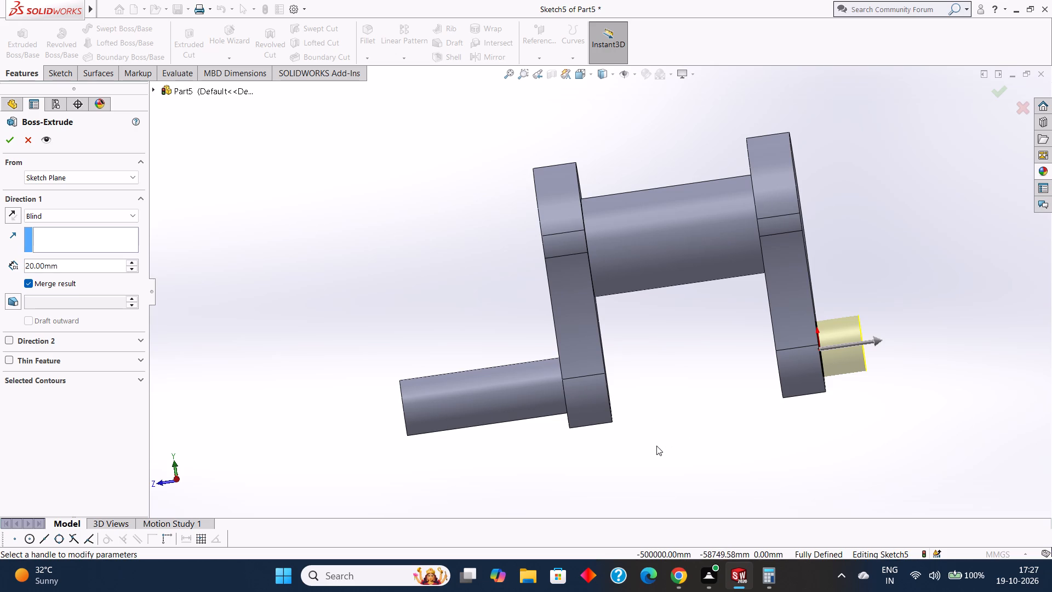
left_click(71, 257)
left_click(83, 267)
left_click_drag(86, 267, 16, 269)
type("75")
key("Return")
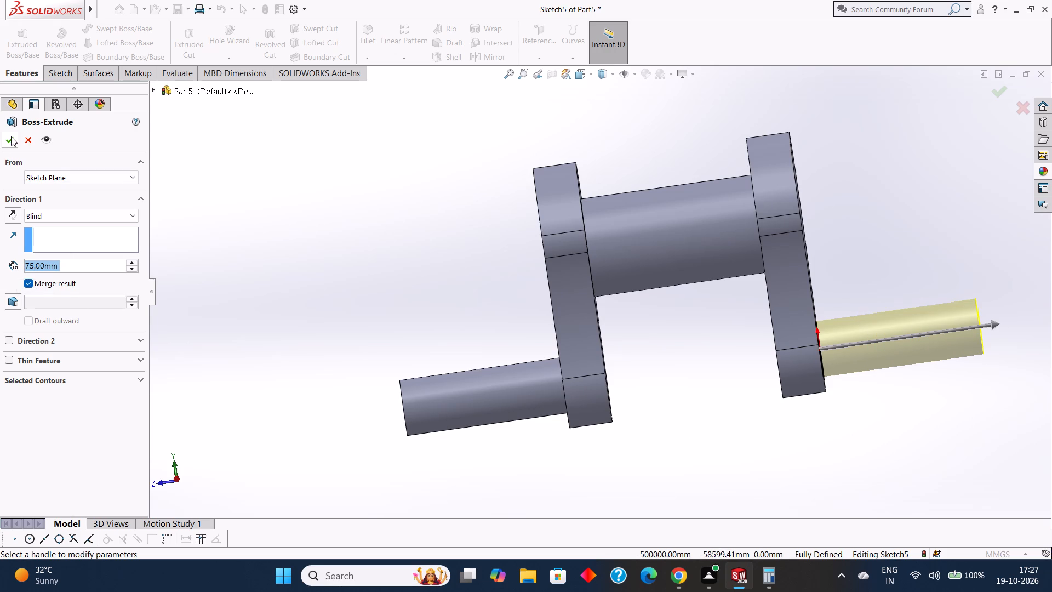
left_click(10, 139)
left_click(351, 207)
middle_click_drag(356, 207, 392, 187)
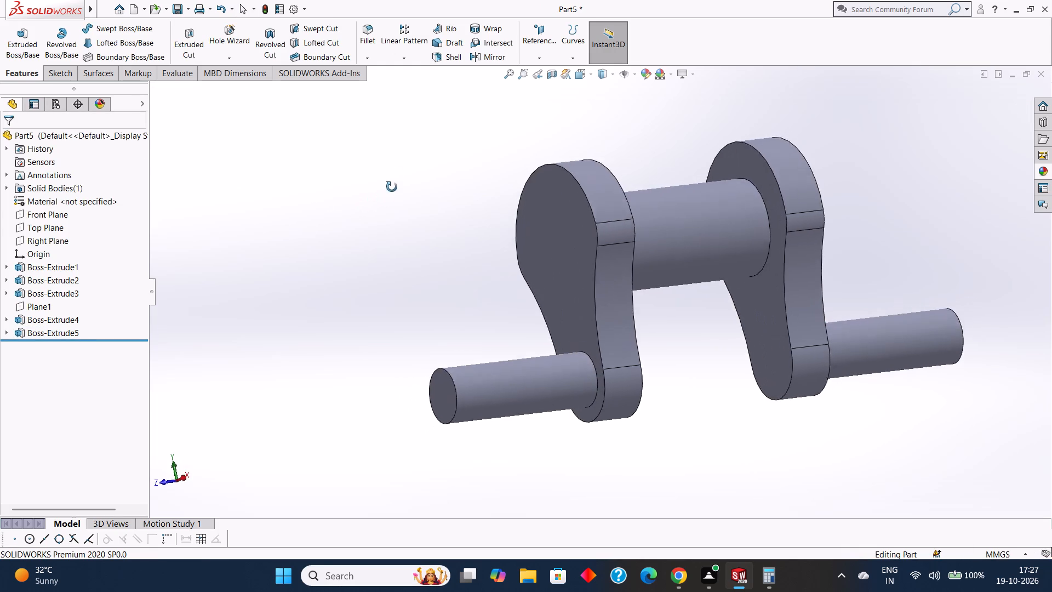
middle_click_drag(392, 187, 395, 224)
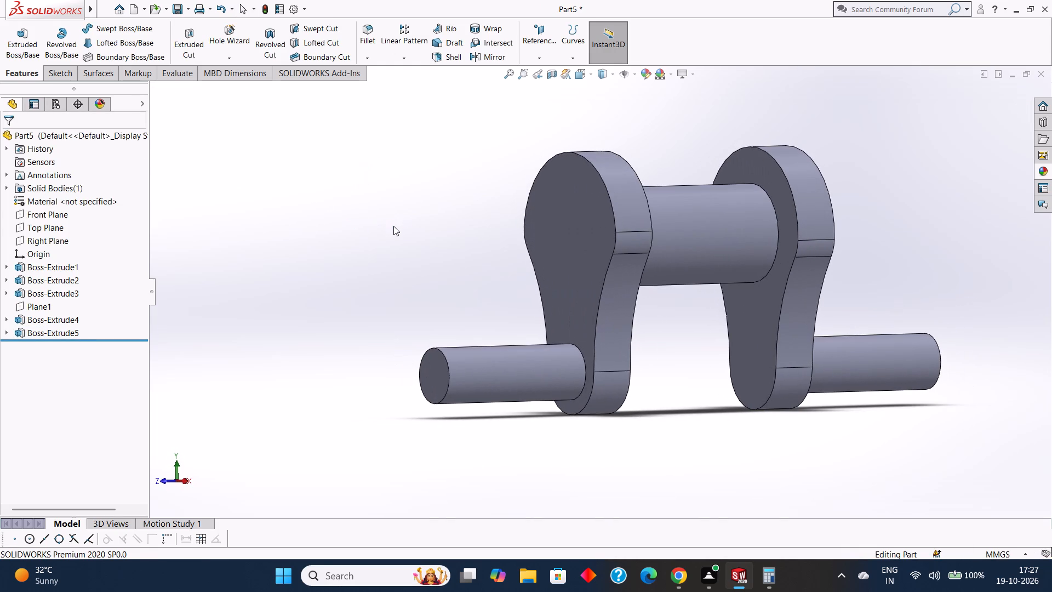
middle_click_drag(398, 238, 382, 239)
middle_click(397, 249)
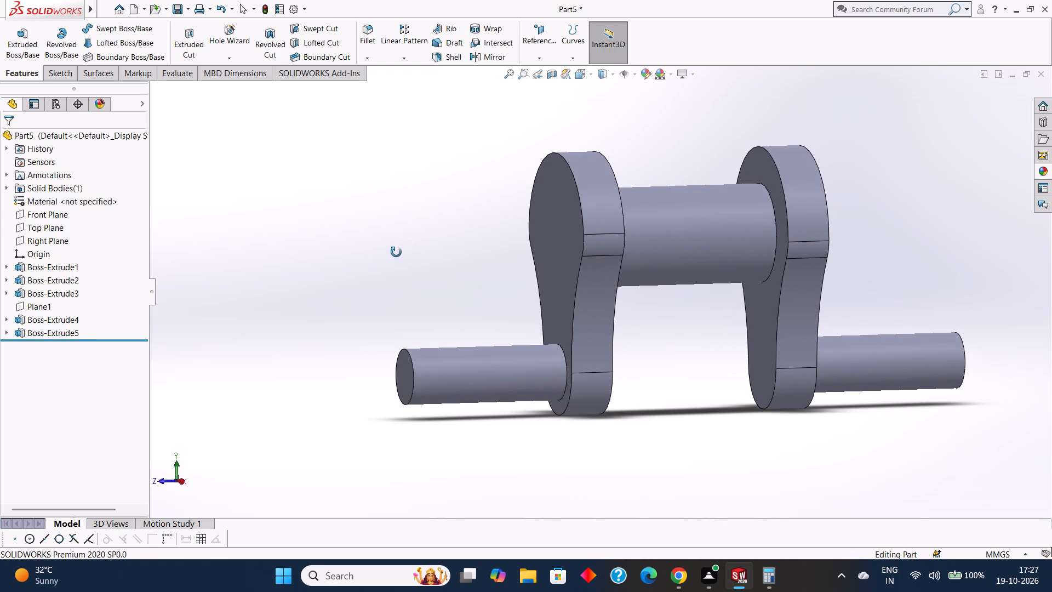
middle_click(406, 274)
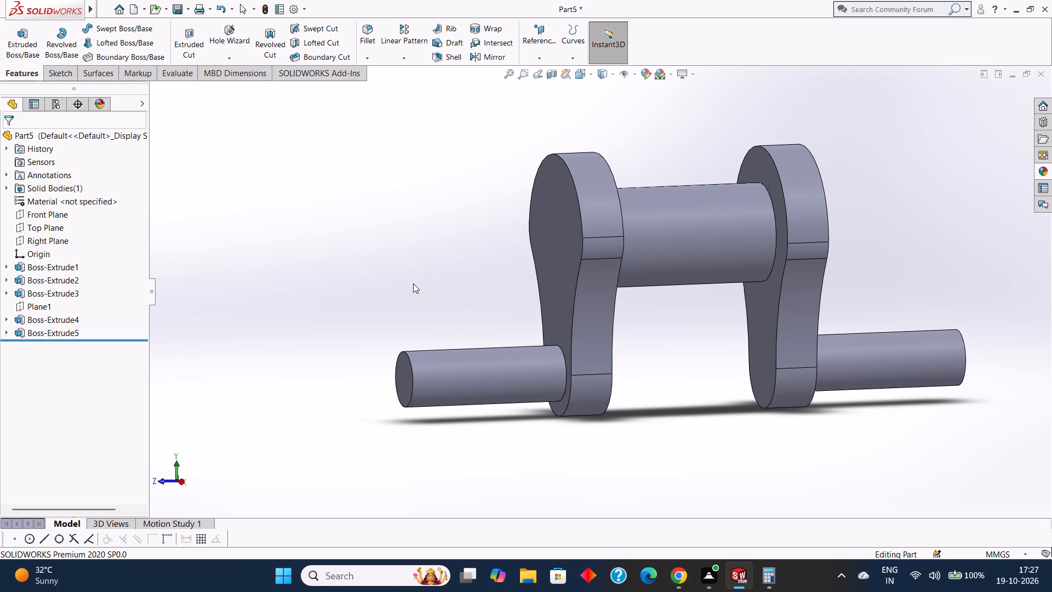
Save the part in the tryfuji folder as "linkage plate with pin assembly".
key("ctrl+s")
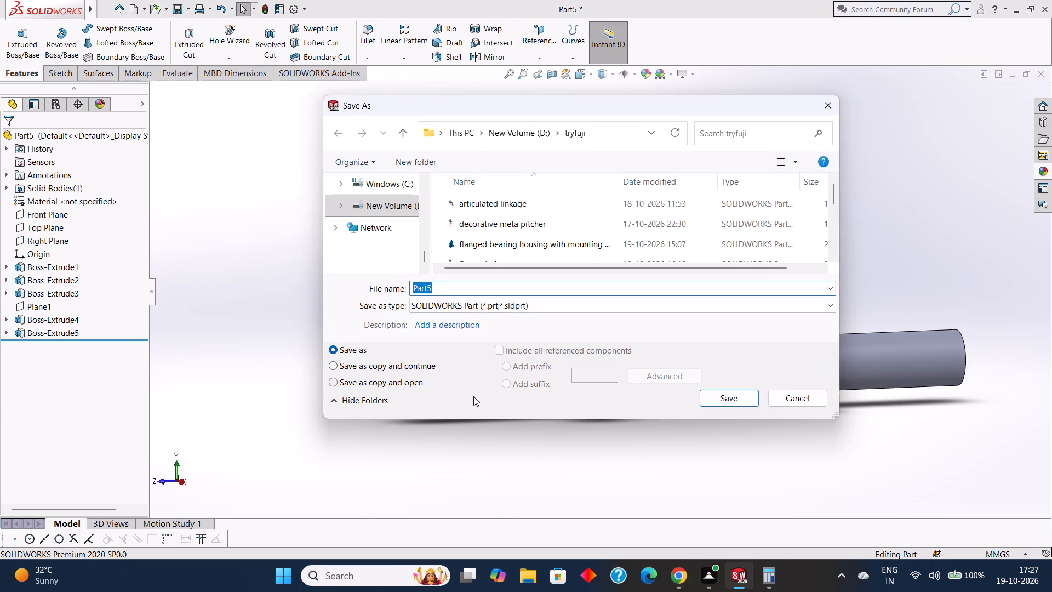
key("BackSpace")
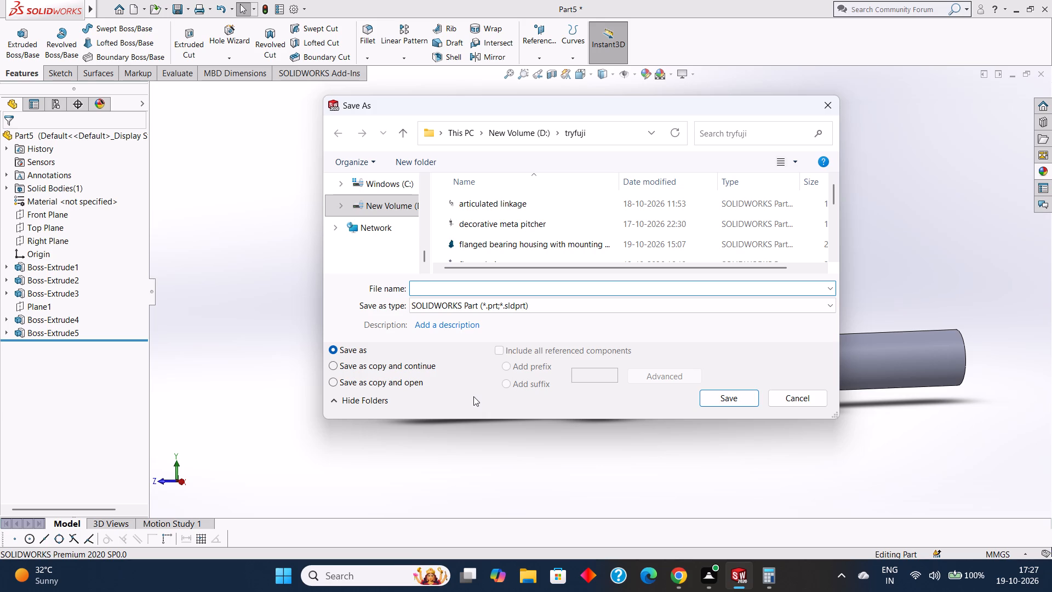
type("linkage")
key("space")
type("plate")
key("space")
type("with")
key("space")
type("pin assembly")
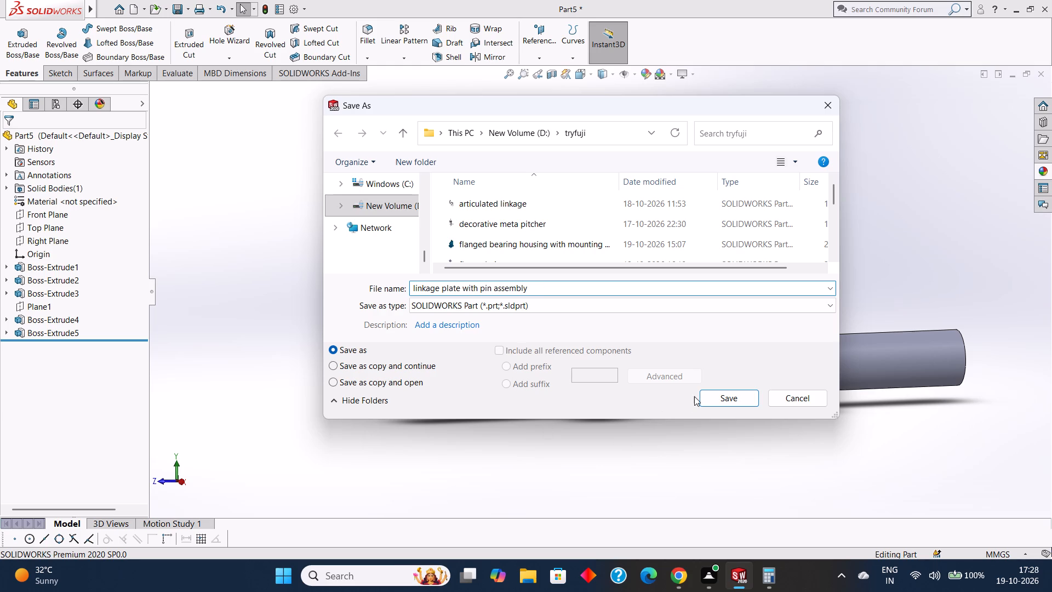
left_click(713, 396)
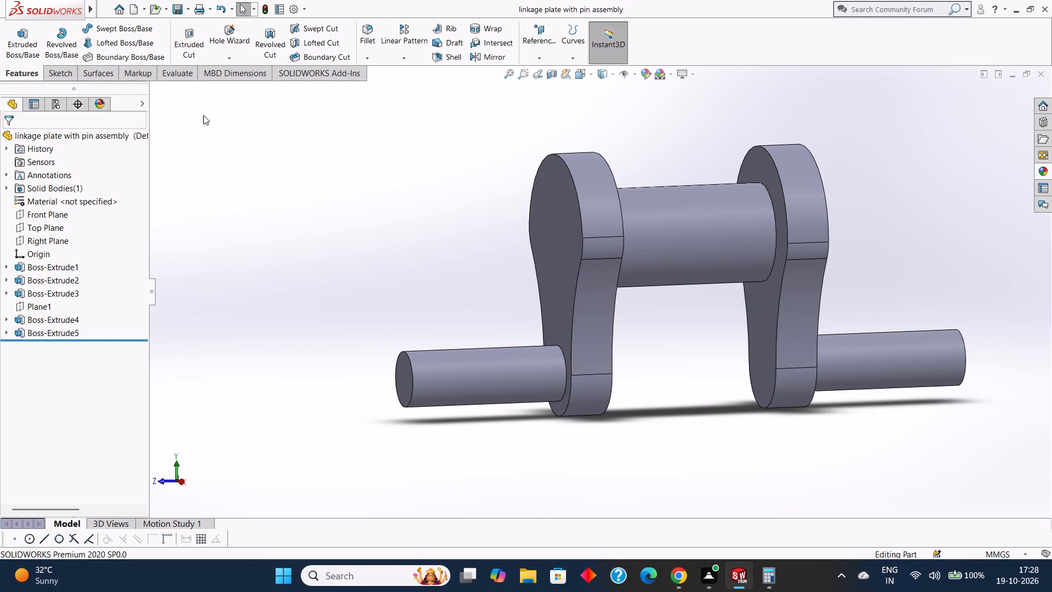
Save a PDF copy of the part in the same folder, keeping the name "linkage plate with pin assembly".
left_click(190, 7)
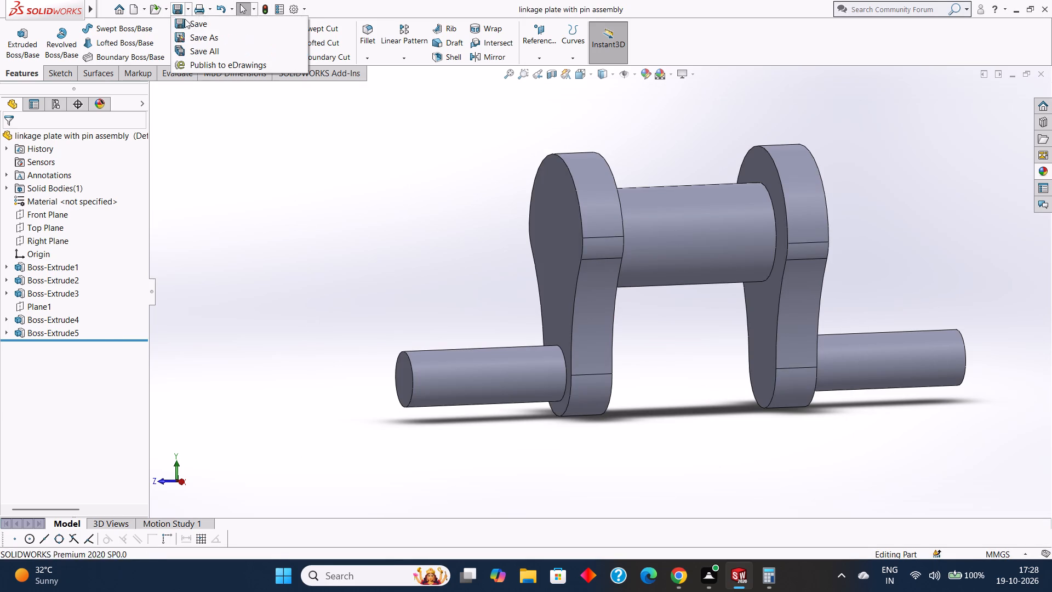
left_click(198, 38)
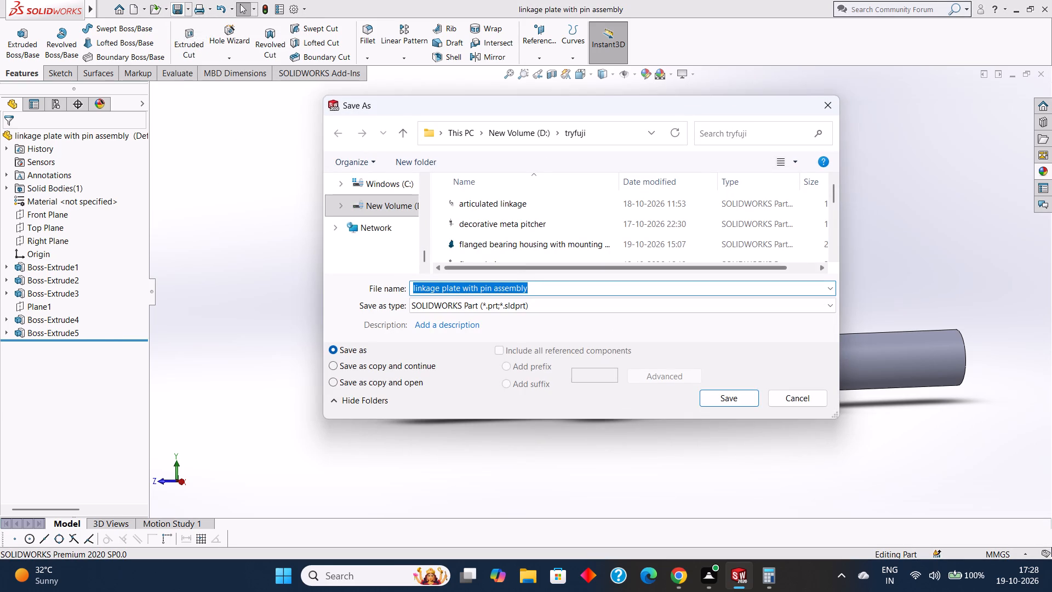
left_click(538, 302)
left_click(496, 83)
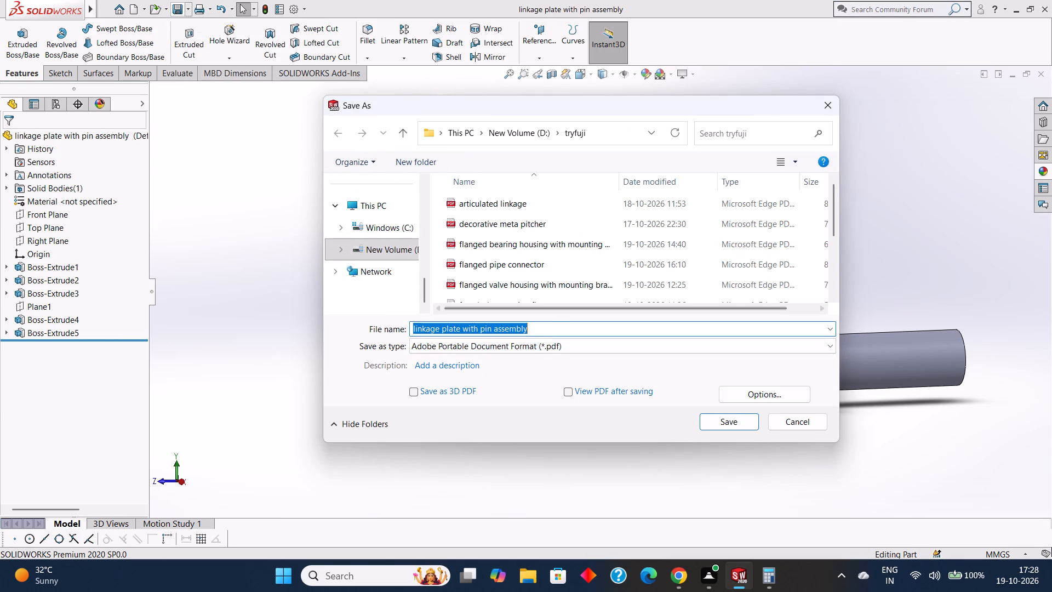
left_click(551, 330)
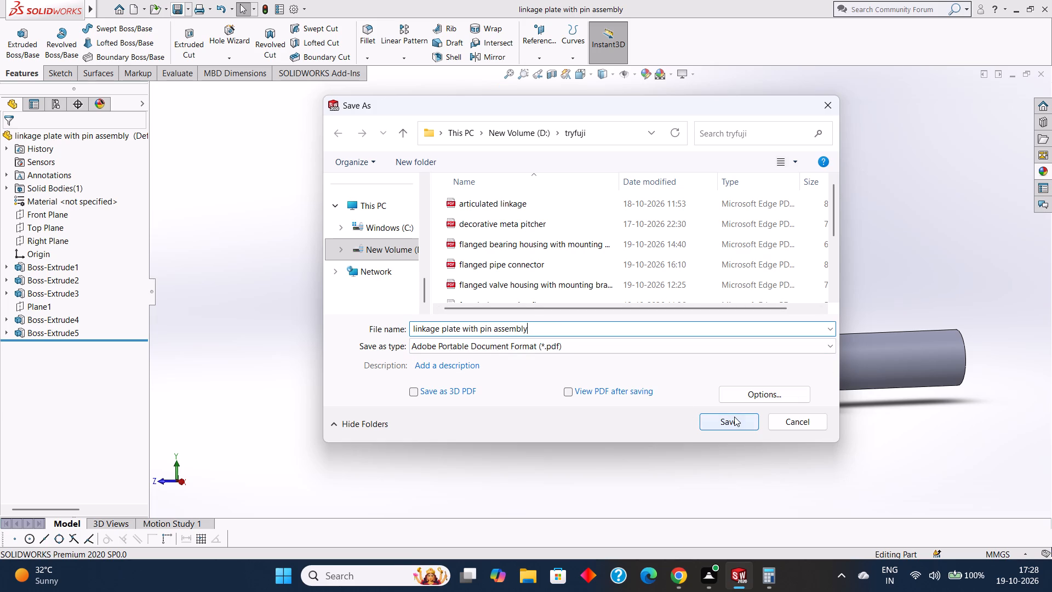
left_click(734, 417)
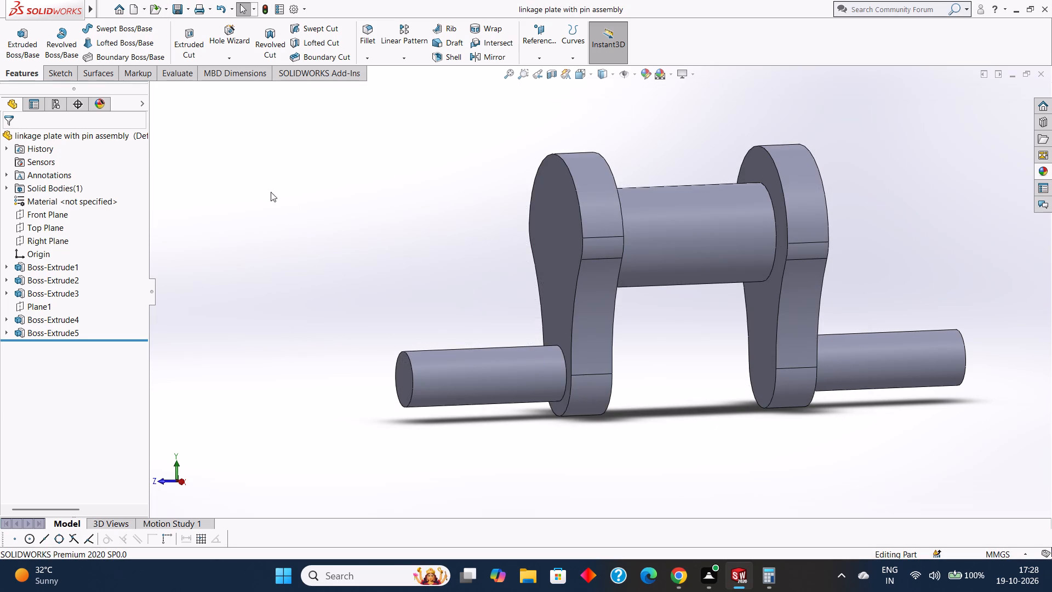